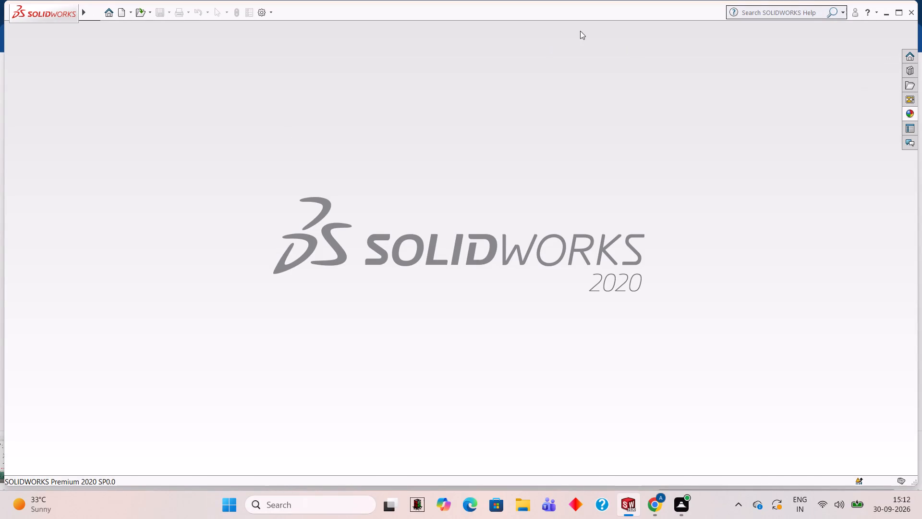
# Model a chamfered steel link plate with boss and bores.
# Create a new part document.
pyautogui.click(898, 9)
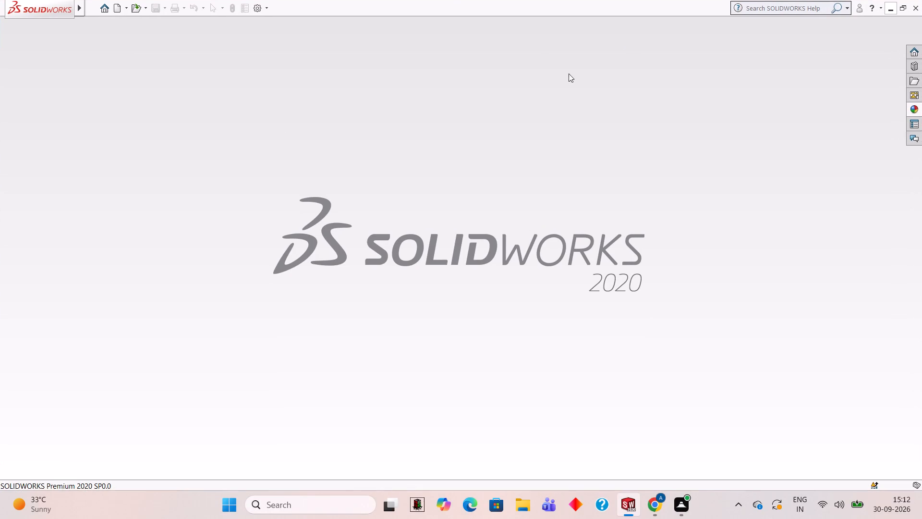
pyautogui.click(121, 9)
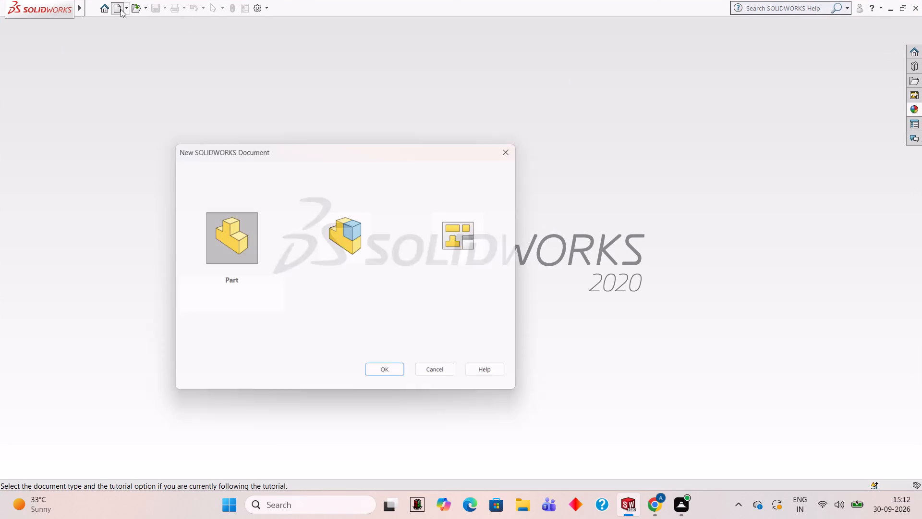
pyautogui.click(375, 380)
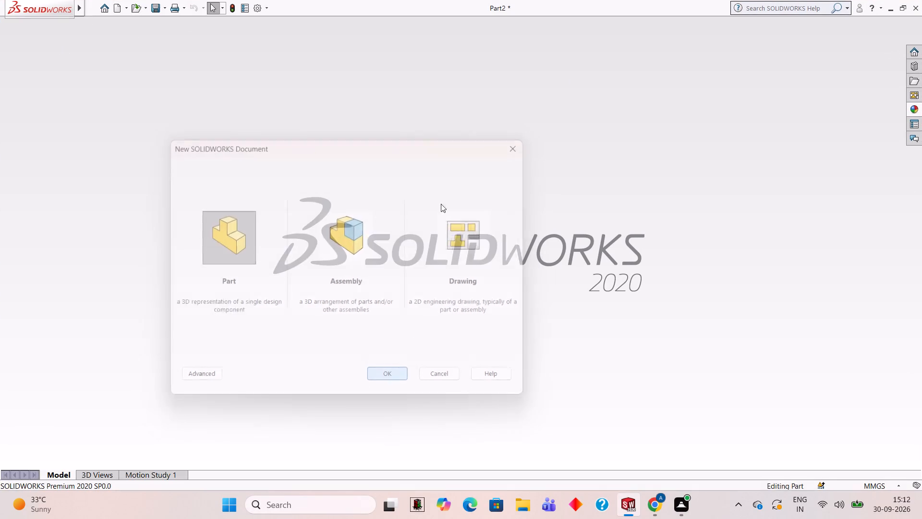
# Start a sketch on the Front Plane.
pyautogui.click(41, 176)
pyautogui.click(53, 163)
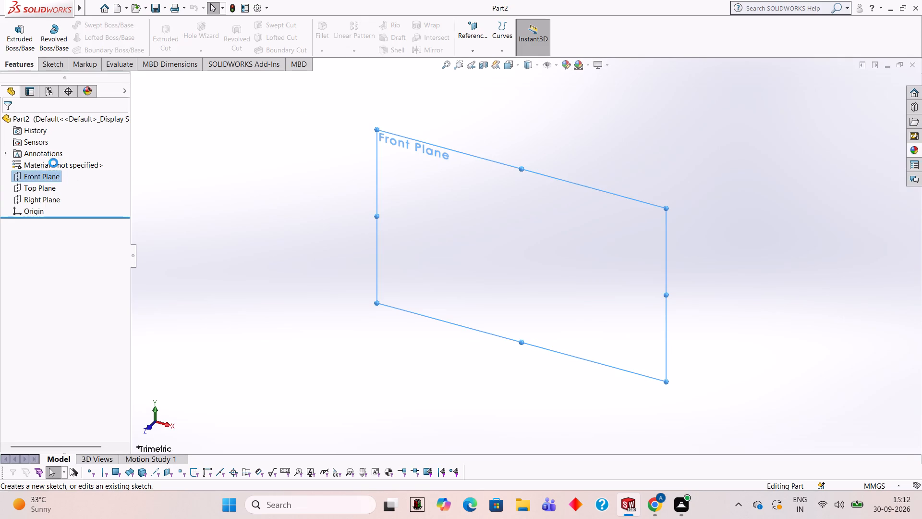
pyautogui.click(423, 210)
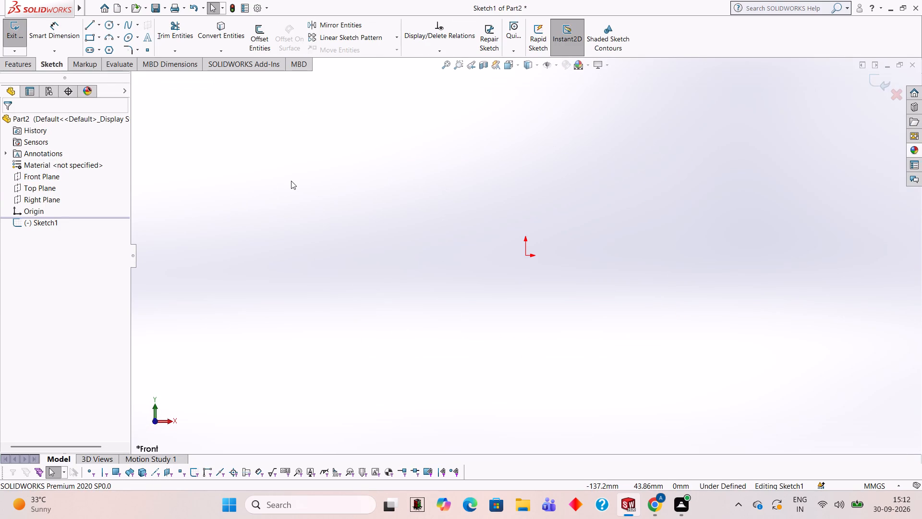
# Draw a horizontal 65 mm line from the origin in the positive X direction.
pyautogui.click(90, 22)
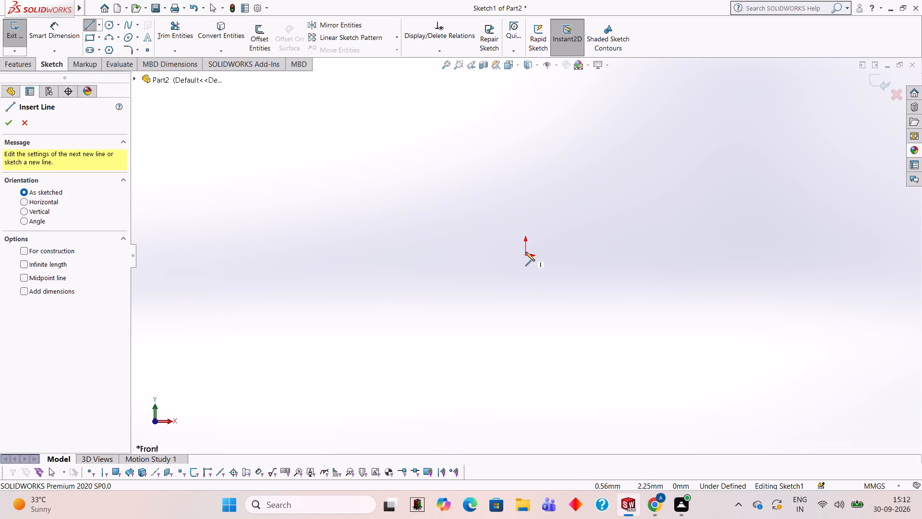
pyautogui.click(524, 255)
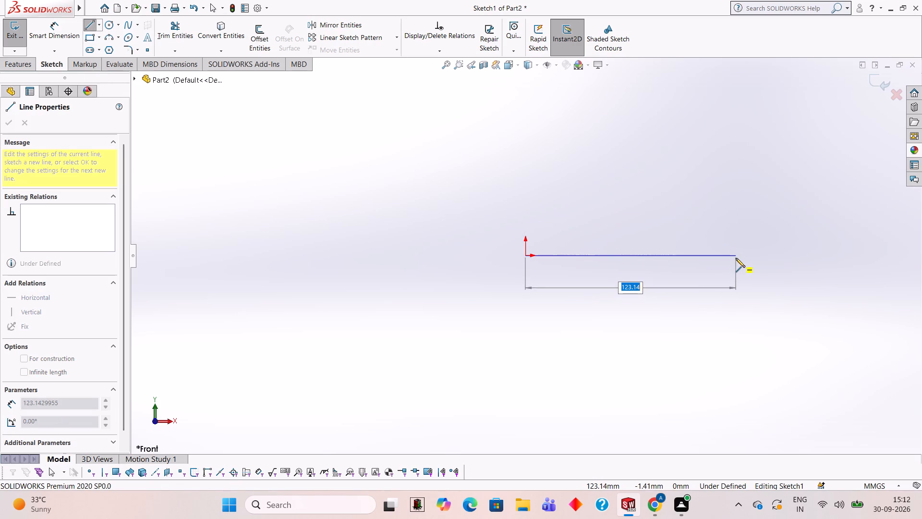
pyautogui.write('65')
pyautogui.press('Return')
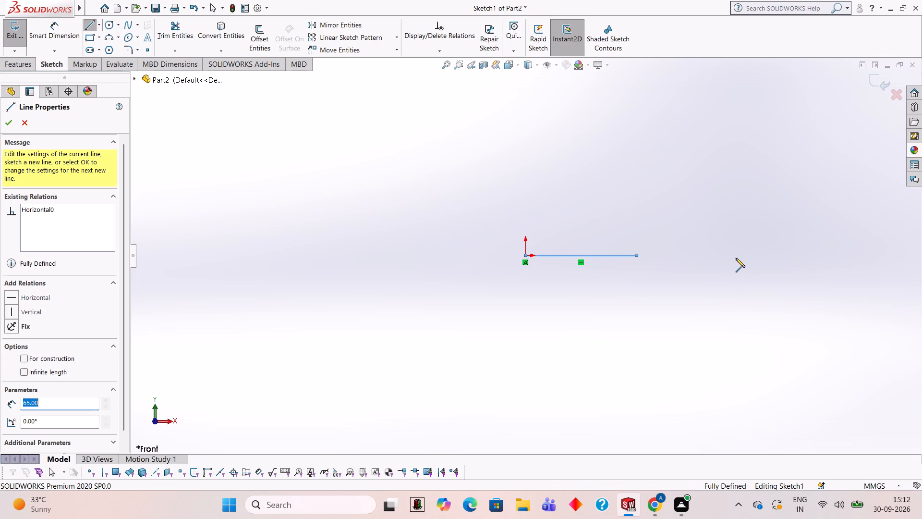
pyautogui.scroll(-2, 389, 350)
pyautogui.scroll(-2, 774, 126)
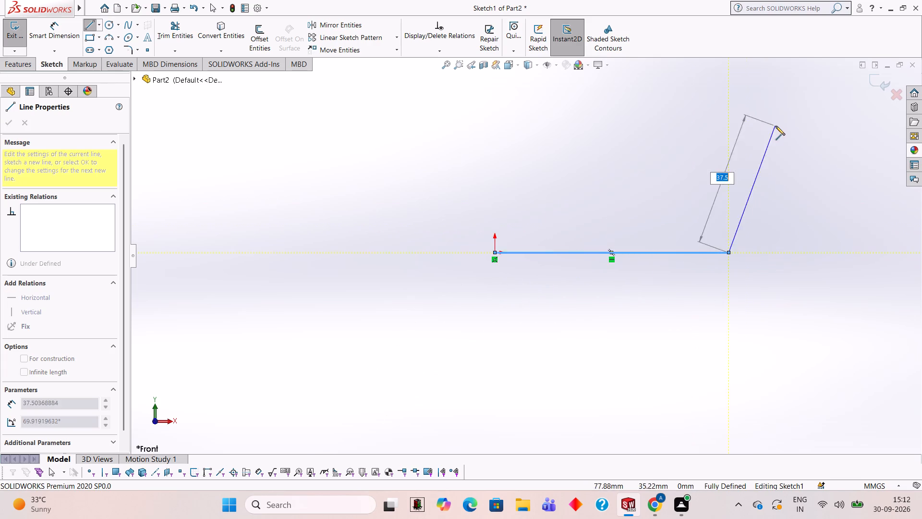
pyautogui.scroll(-2, 789, 139)
pyautogui.press('Escape')
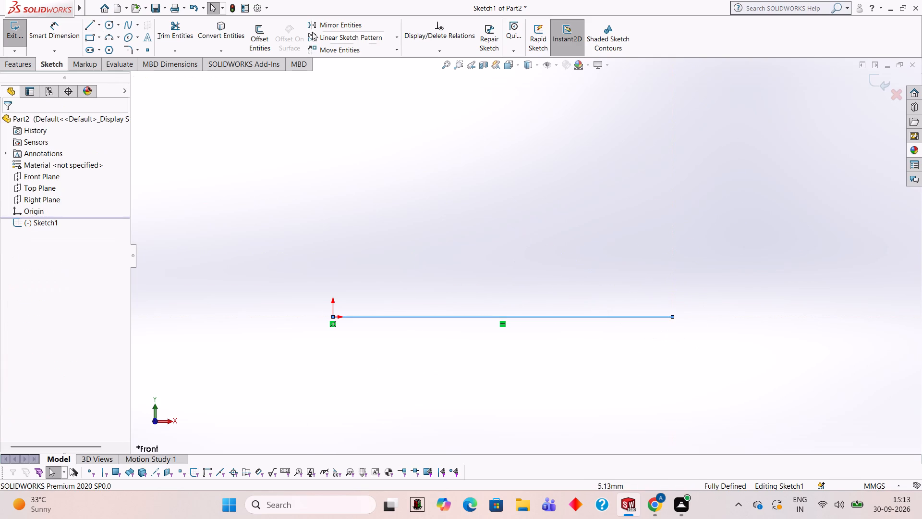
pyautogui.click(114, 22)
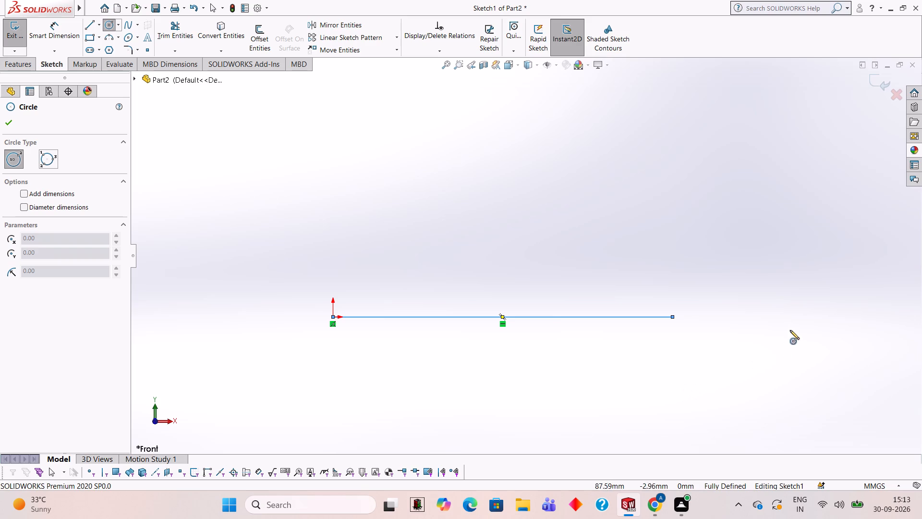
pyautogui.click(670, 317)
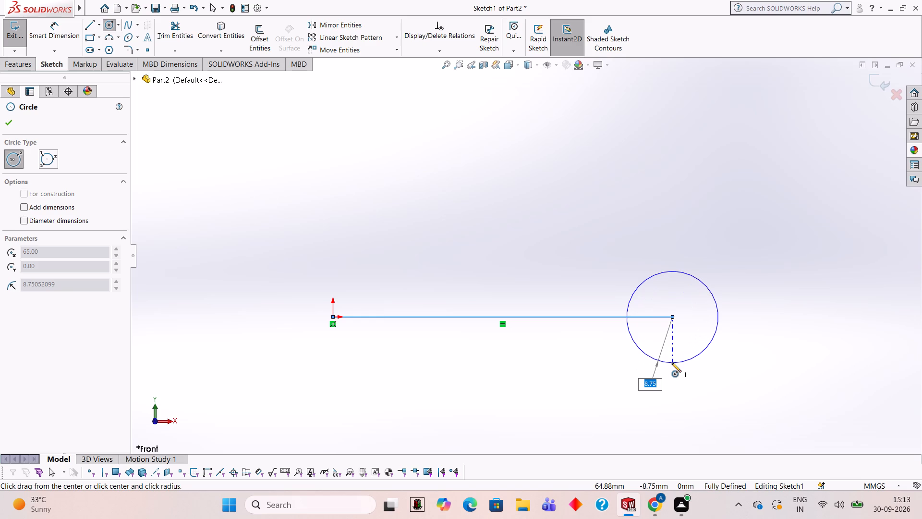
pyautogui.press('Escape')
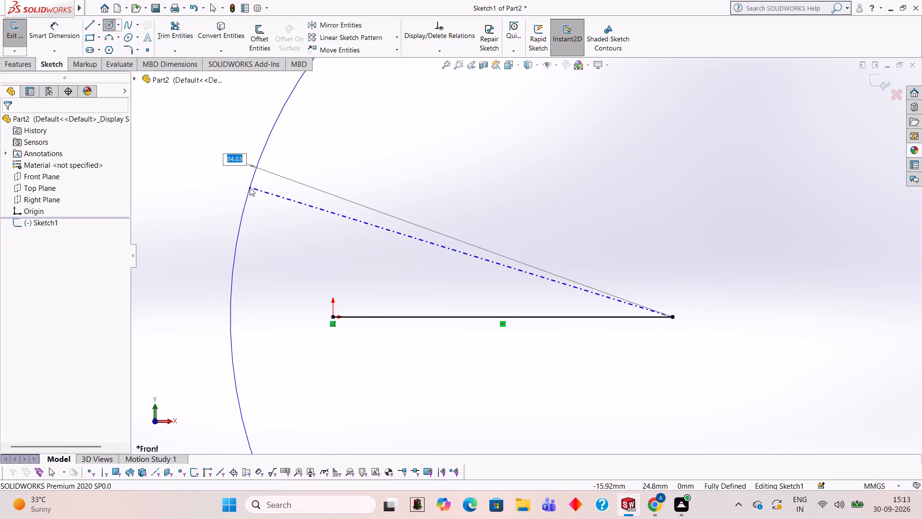
# Draw a 62 mm diameter circle centred on the far end of the 65 mm line, with diameter dimensions added automatically.
pyautogui.click(110, 24)
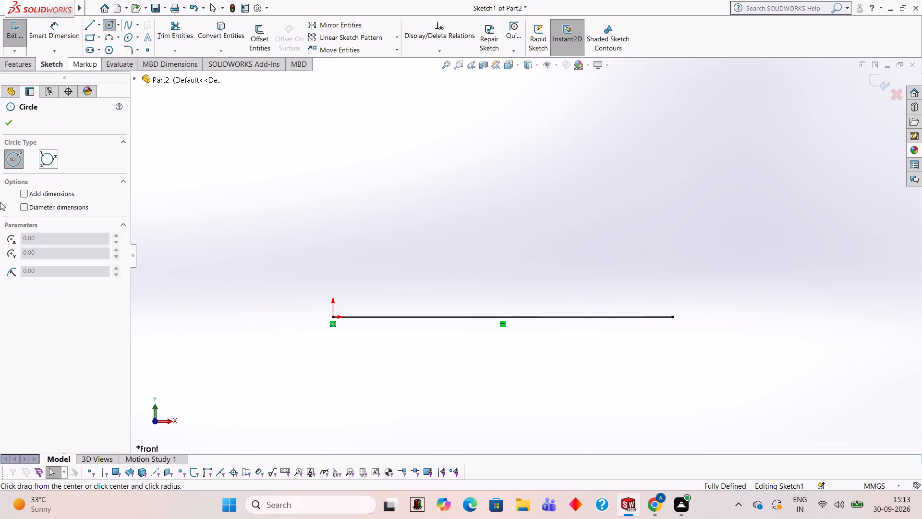
pyautogui.click(24, 191)
pyautogui.click(24, 204)
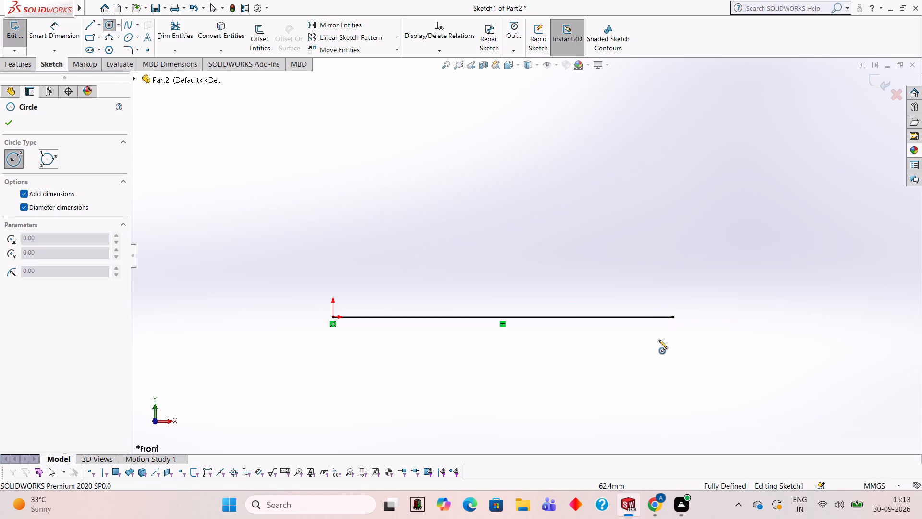
pyautogui.click(673, 315)
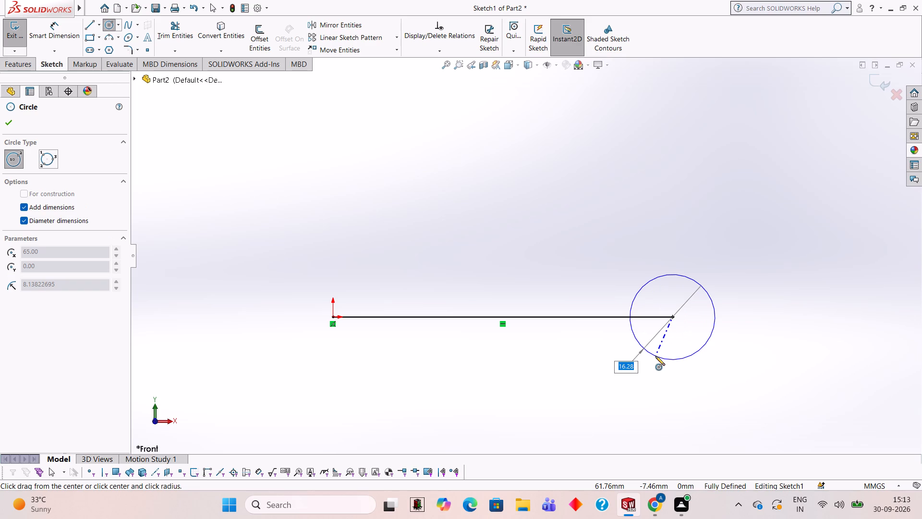
pyautogui.write('62')
pyautogui.press('Return')
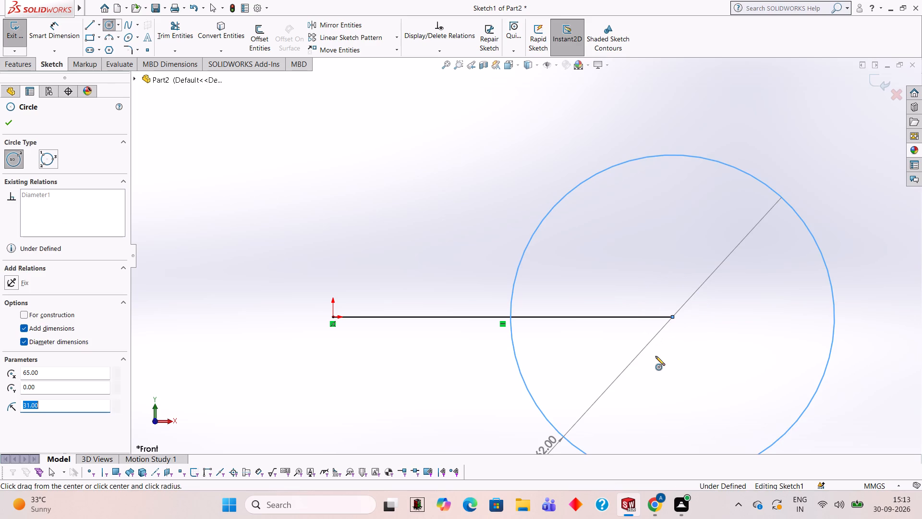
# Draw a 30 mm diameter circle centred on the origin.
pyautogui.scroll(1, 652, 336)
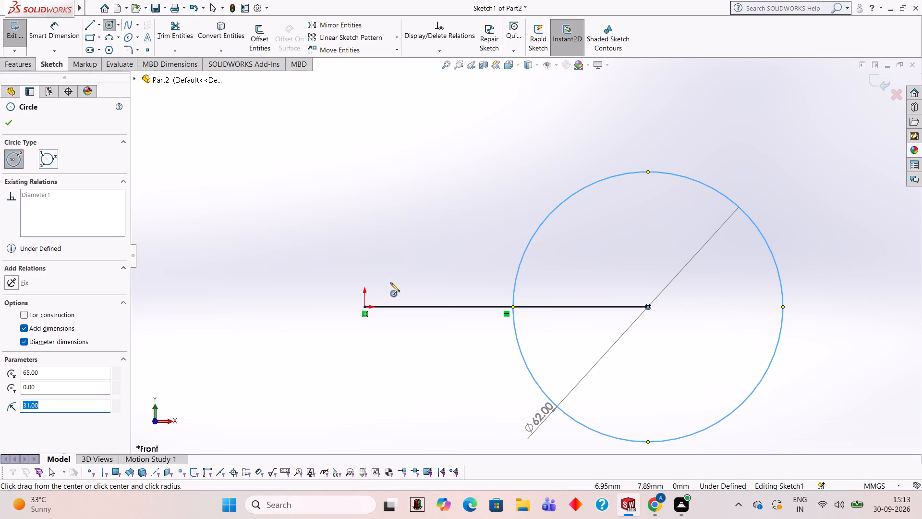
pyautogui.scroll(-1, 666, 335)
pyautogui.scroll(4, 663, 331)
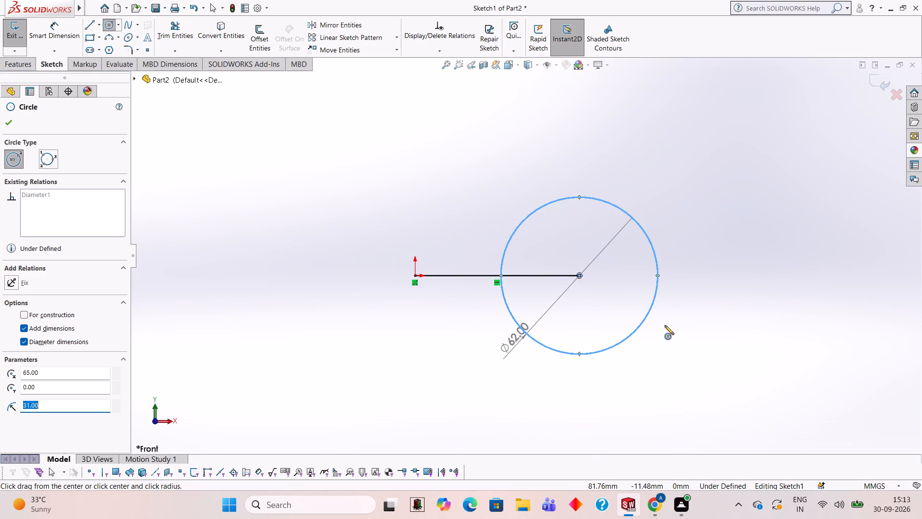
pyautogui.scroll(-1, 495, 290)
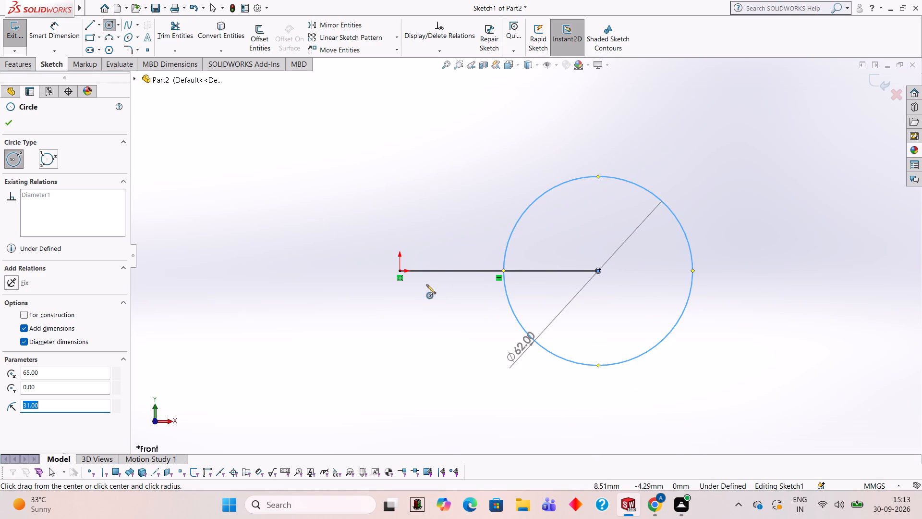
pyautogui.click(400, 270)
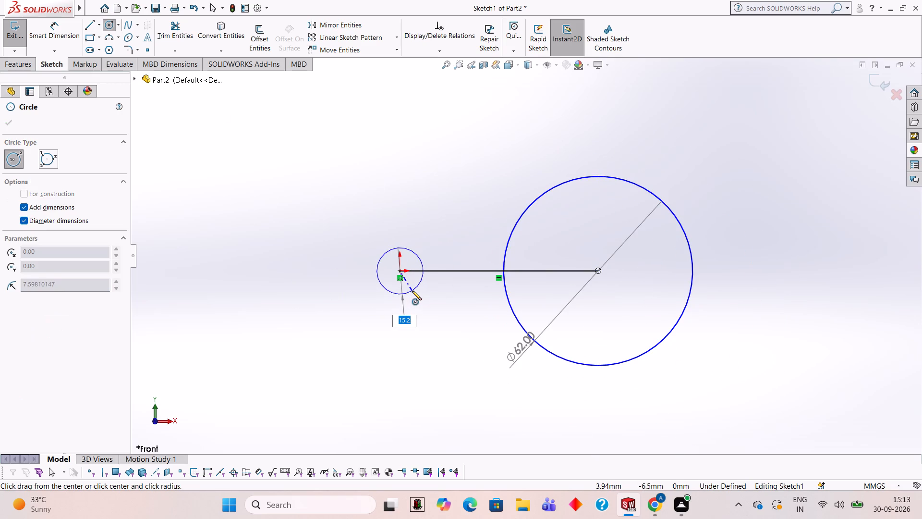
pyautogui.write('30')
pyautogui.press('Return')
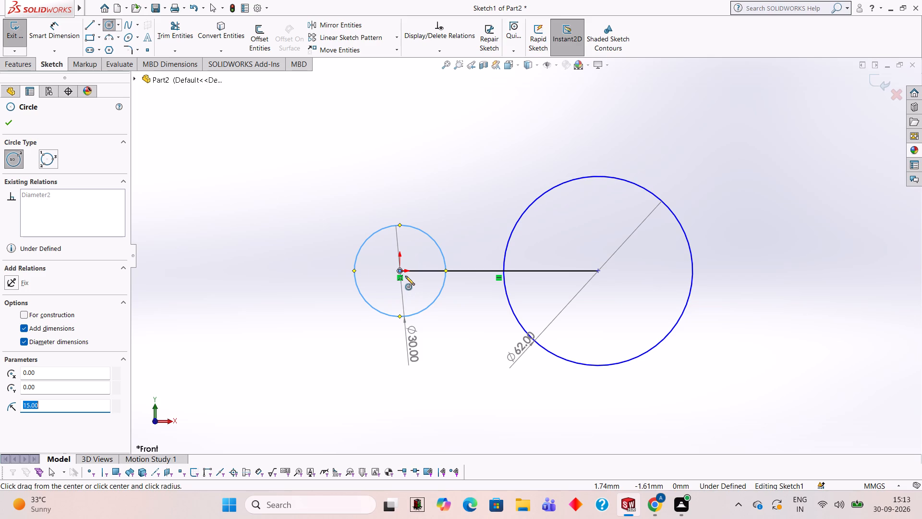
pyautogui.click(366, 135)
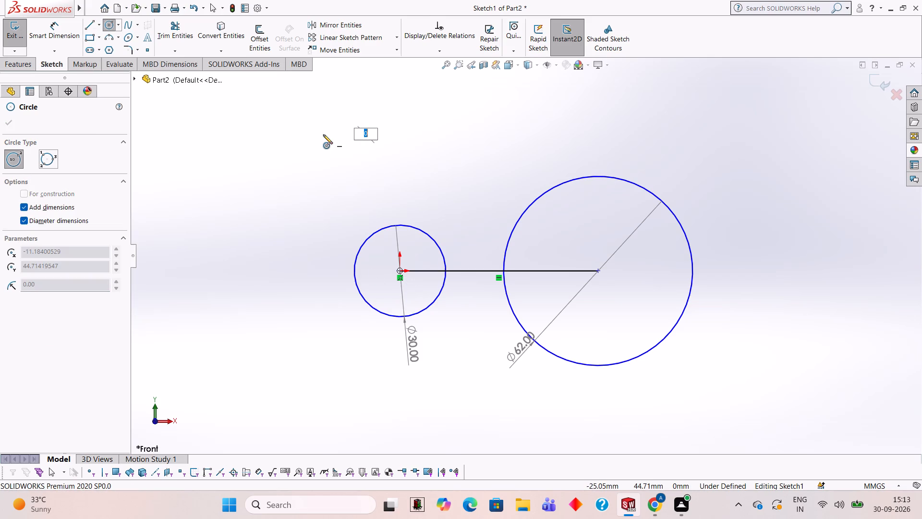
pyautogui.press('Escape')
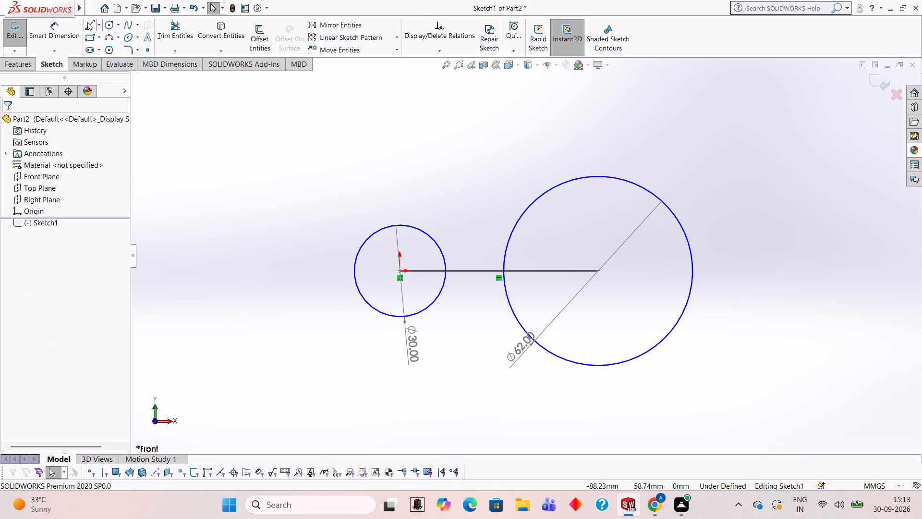
# Draw a horizontal 30 mm line from the origin in the negative X direction, away from the large circle.
pyautogui.click(87, 22)
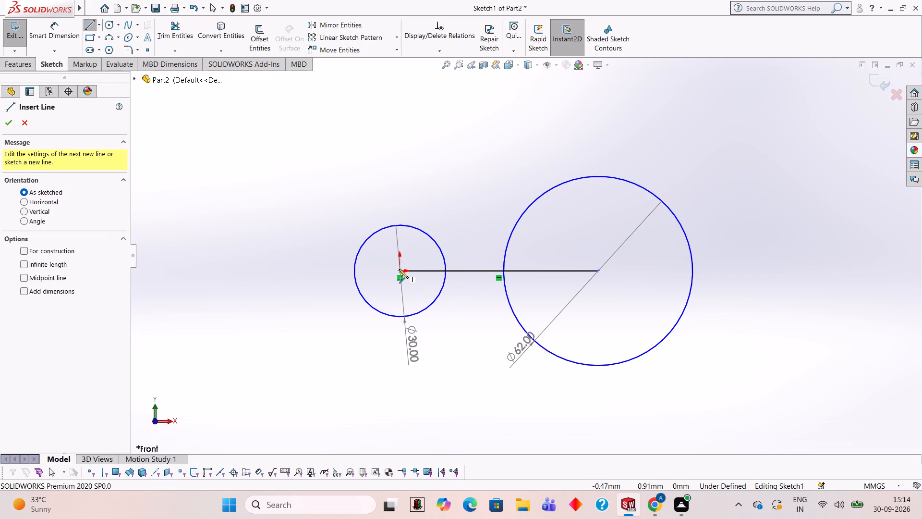
pyautogui.click(399, 269)
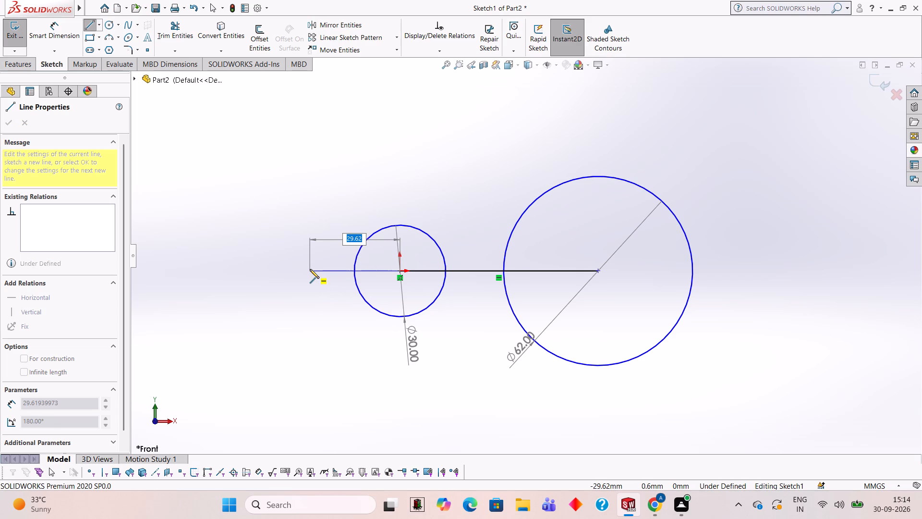
pyautogui.write('30')
pyautogui.press('Return')
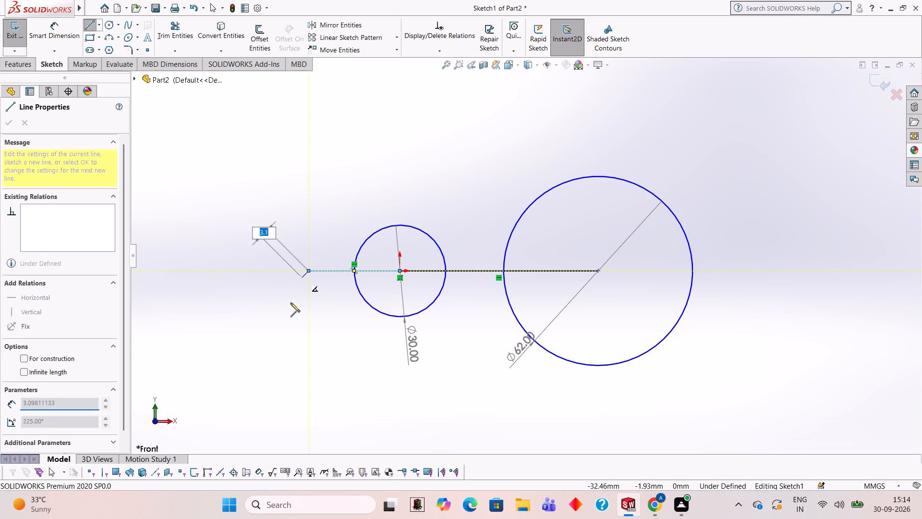
pyautogui.press('Escape')
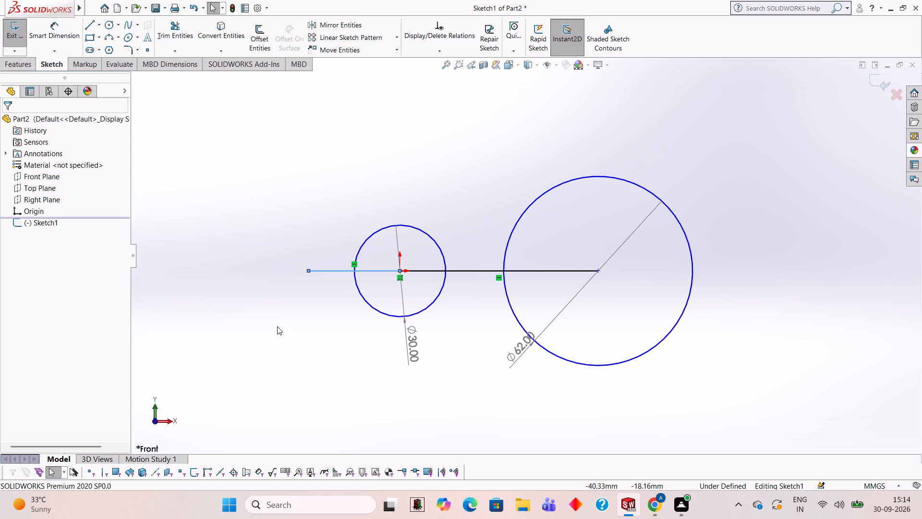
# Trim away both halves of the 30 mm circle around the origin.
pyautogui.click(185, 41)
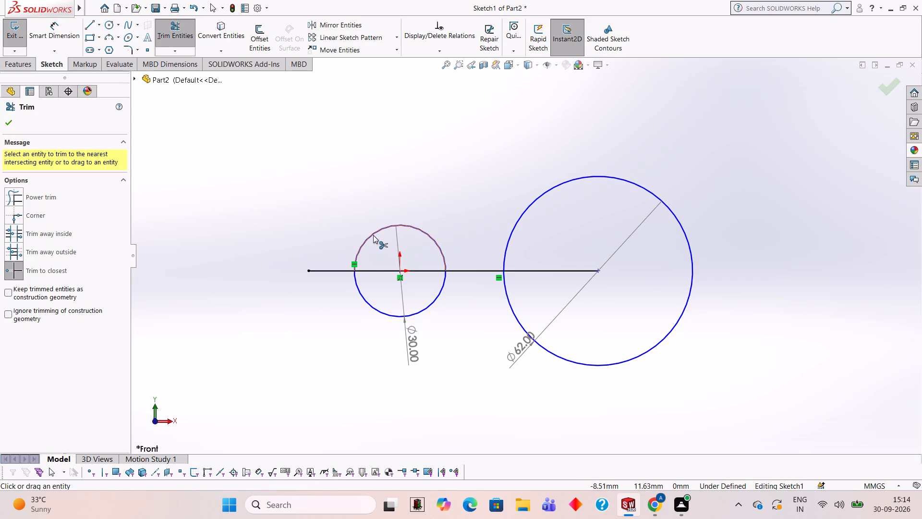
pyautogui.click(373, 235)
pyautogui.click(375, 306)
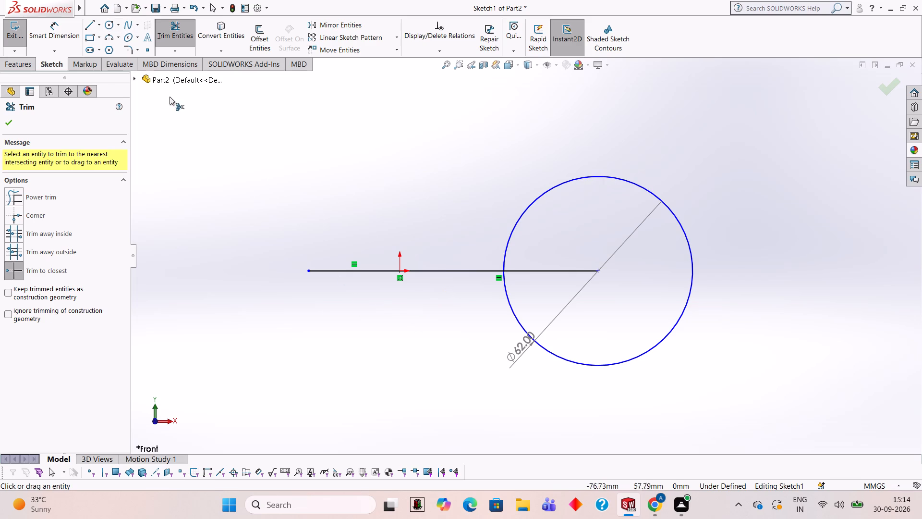
# Draw a horizontal 95 mm line from the bottom point of the 62 mm circle to below the free end of the 30 mm line.
pyautogui.click(91, 27)
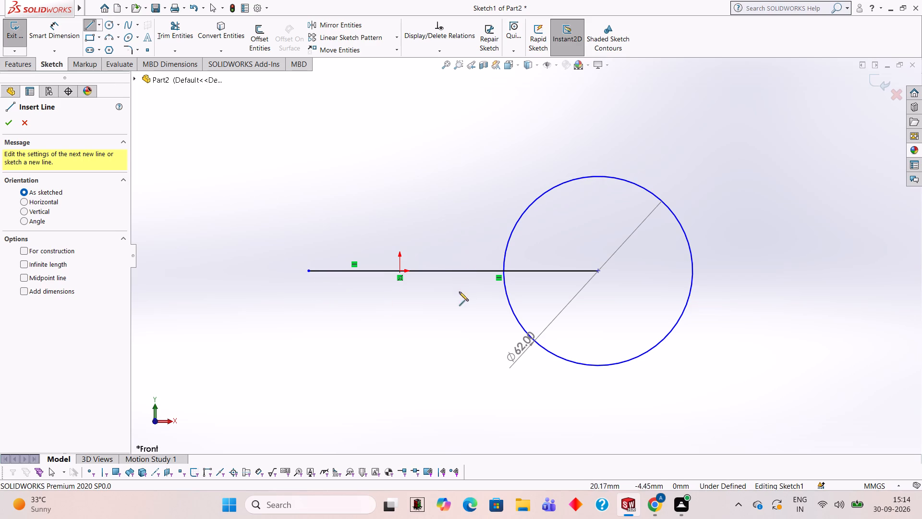
pyautogui.click(597, 366)
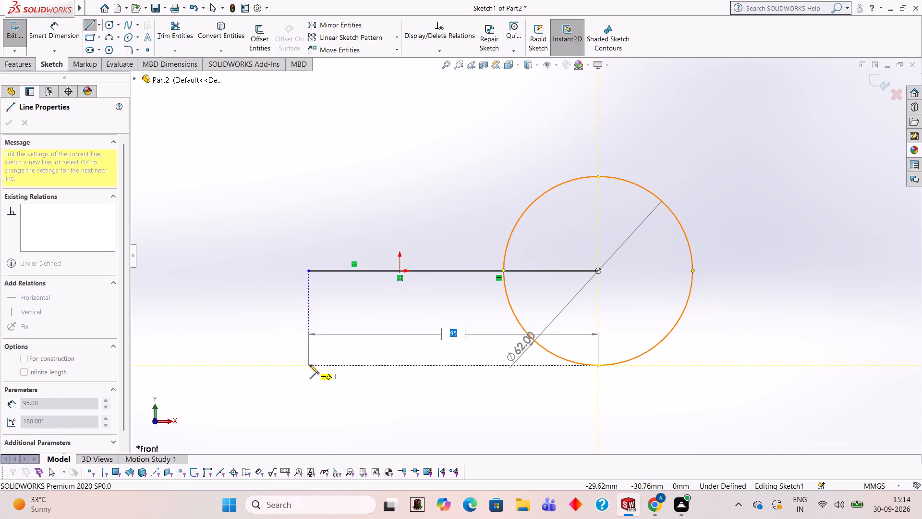
pyautogui.click(310, 365)
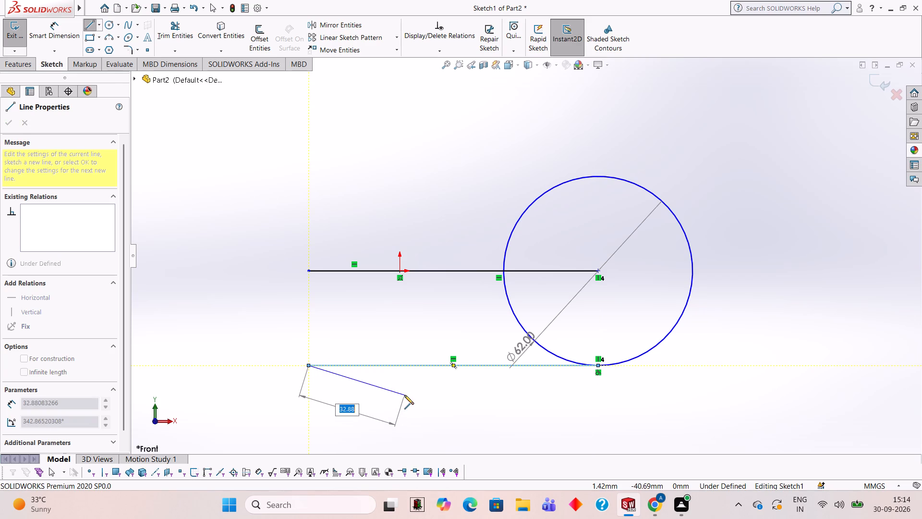
pyautogui.press('Escape')
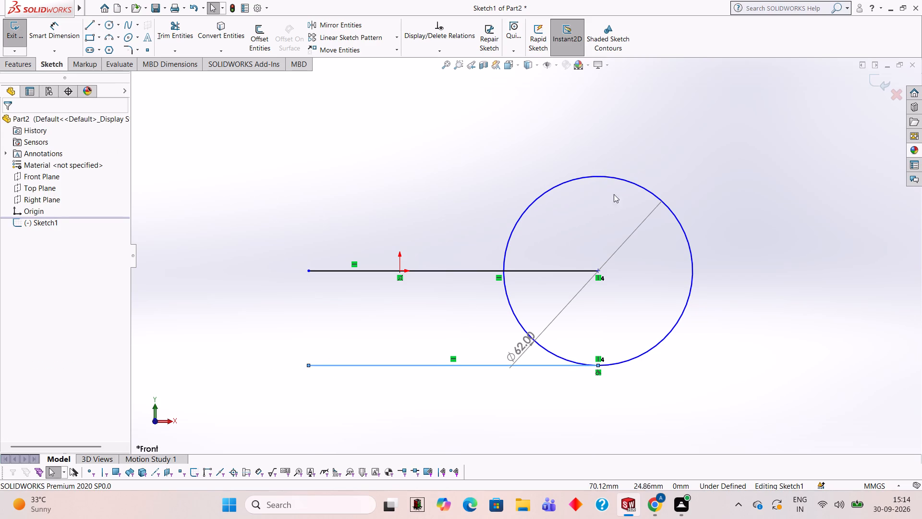
# Draw a horizontal 95 mm line from the top point of the 62 mm circle to above the 30 mm line's free end.
pyautogui.click(86, 26)
pyautogui.click(598, 176)
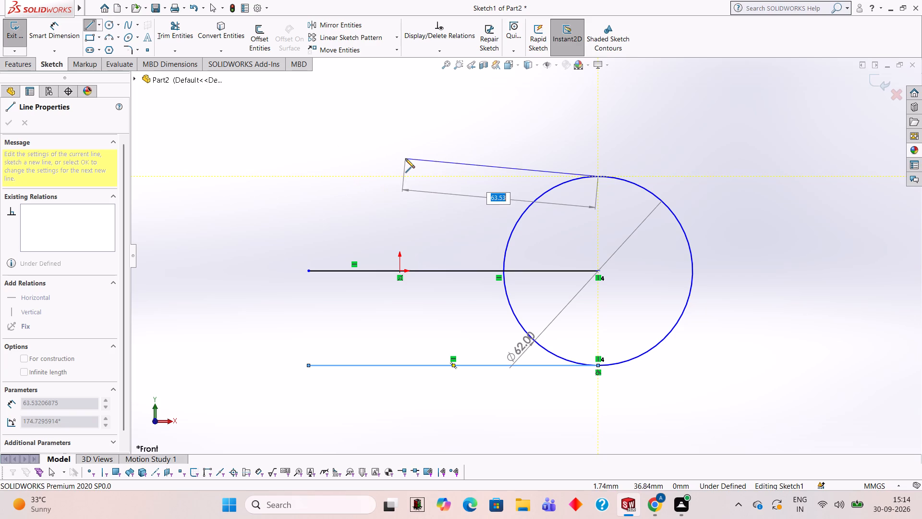
pyautogui.click(308, 176)
pyautogui.press('Escape')
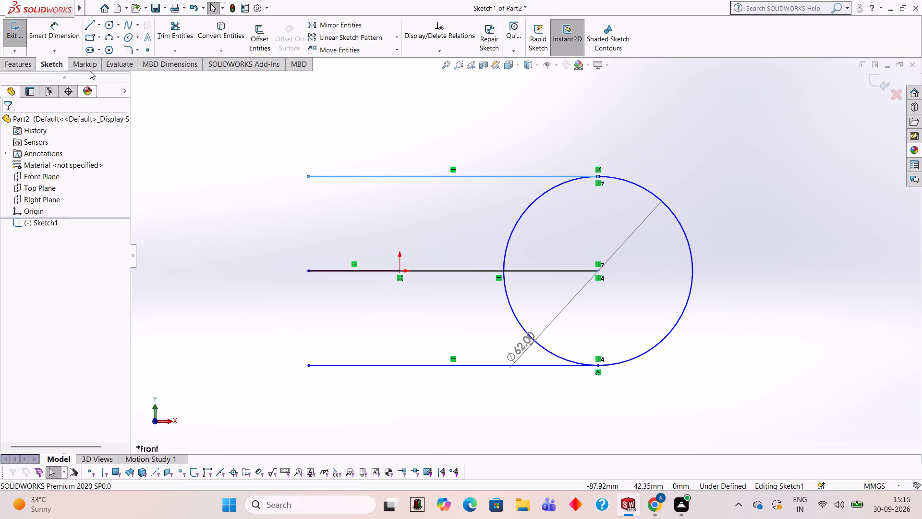
# Halve 32 in Calculator and draw a vertical line from the 30 mm line's free end, 16 mm up and 32 mm back down.
pyautogui.click(93, 26)
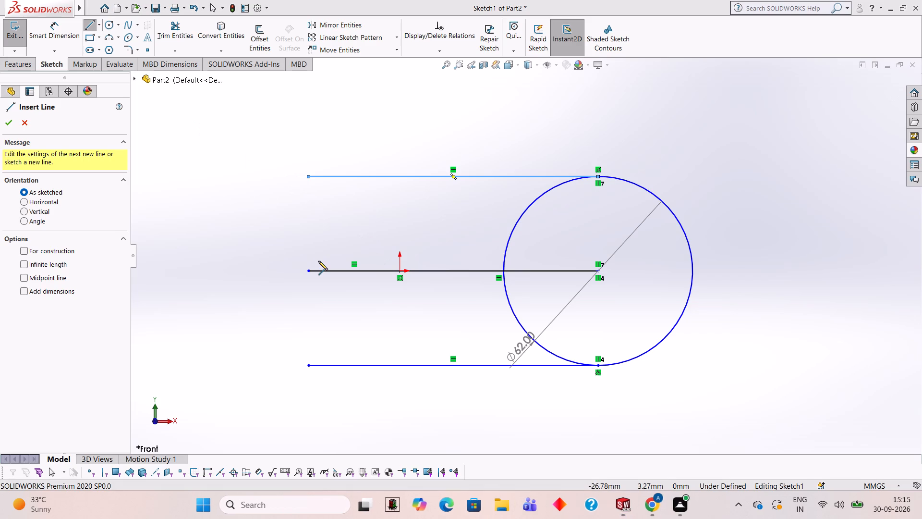
pyautogui.write('32/')
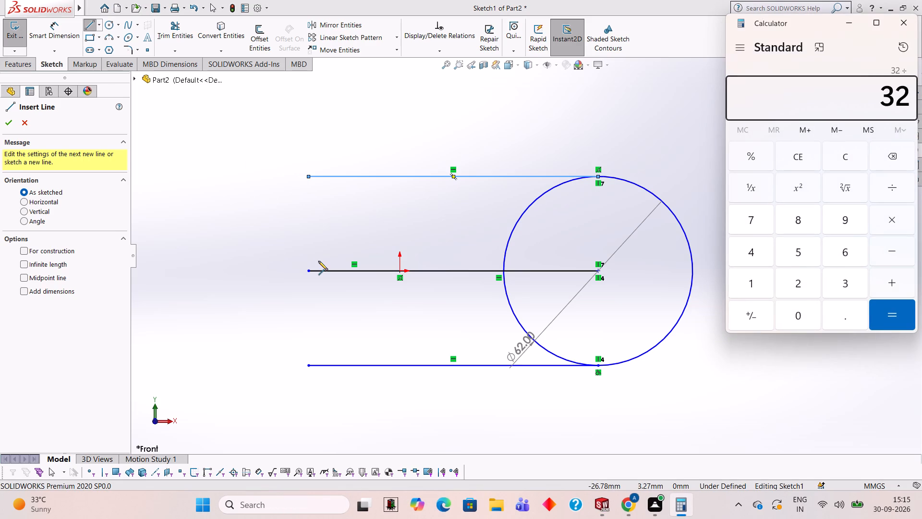
pyautogui.press('2')
pyautogui.press('Return')
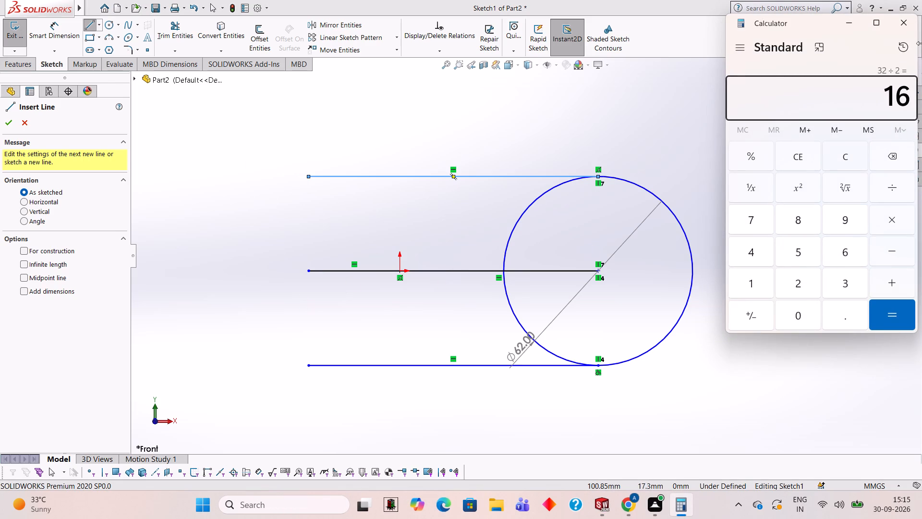
pyautogui.click(910, 16)
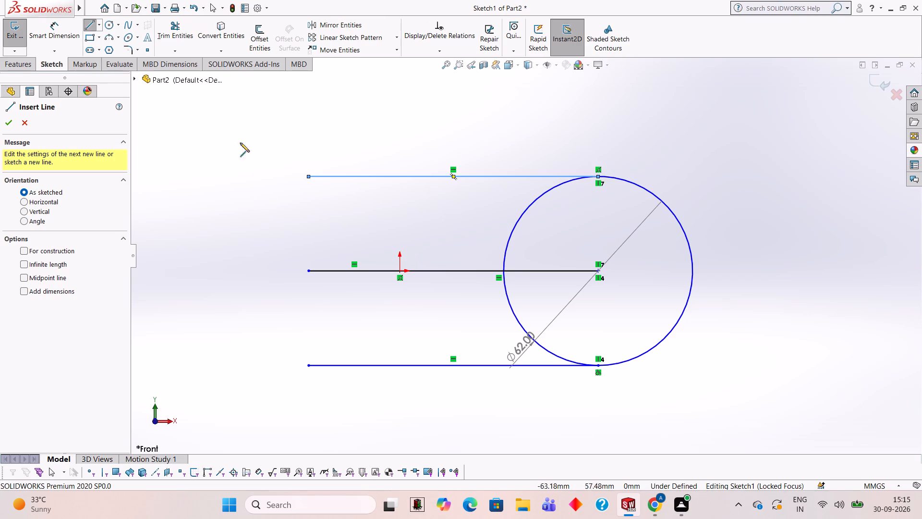
pyautogui.click(308, 271)
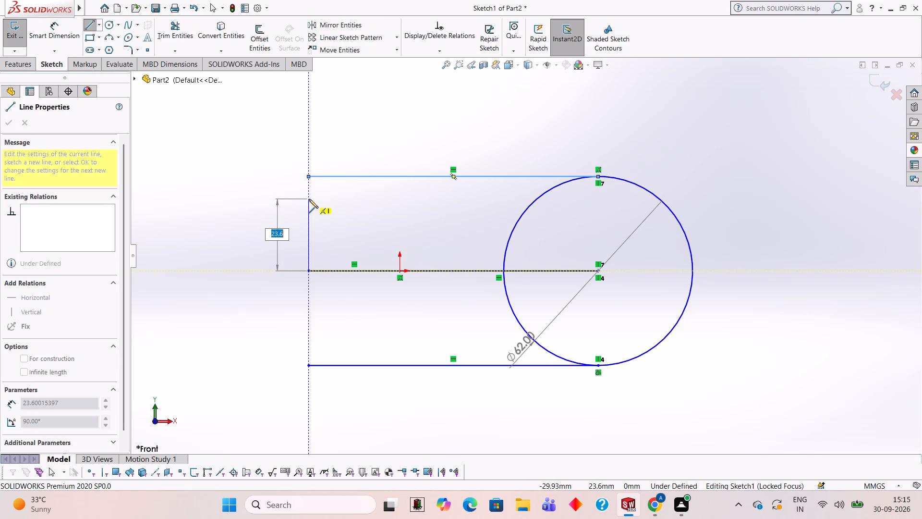
pyautogui.press('1')
pyautogui.press('6')
pyautogui.press('Return')
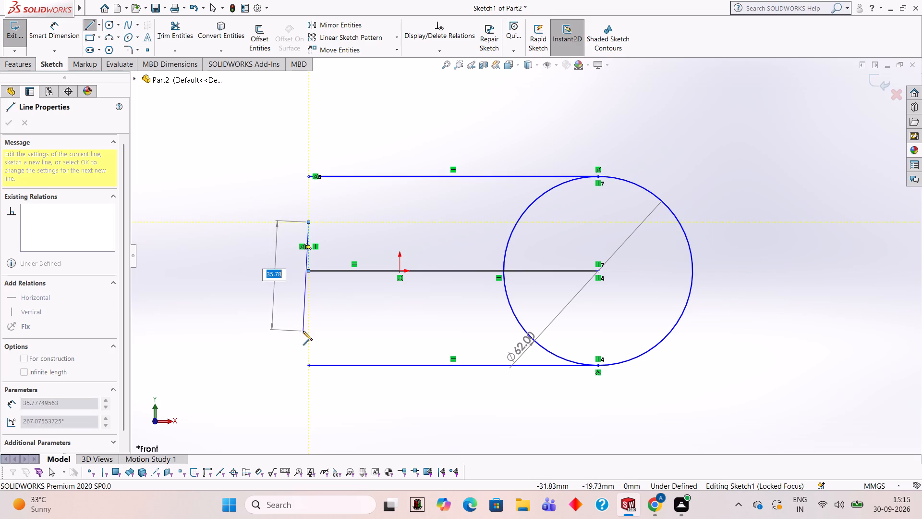
pyautogui.write('32')
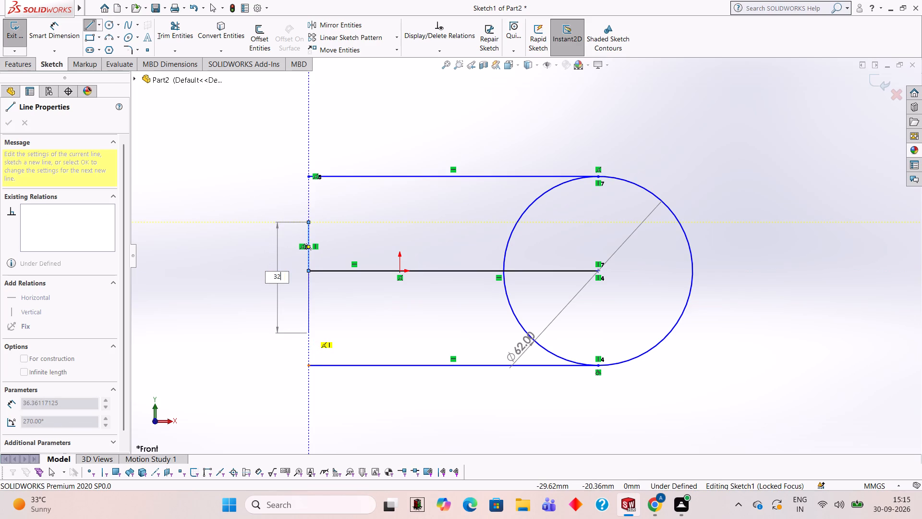
pyautogui.press('Return')
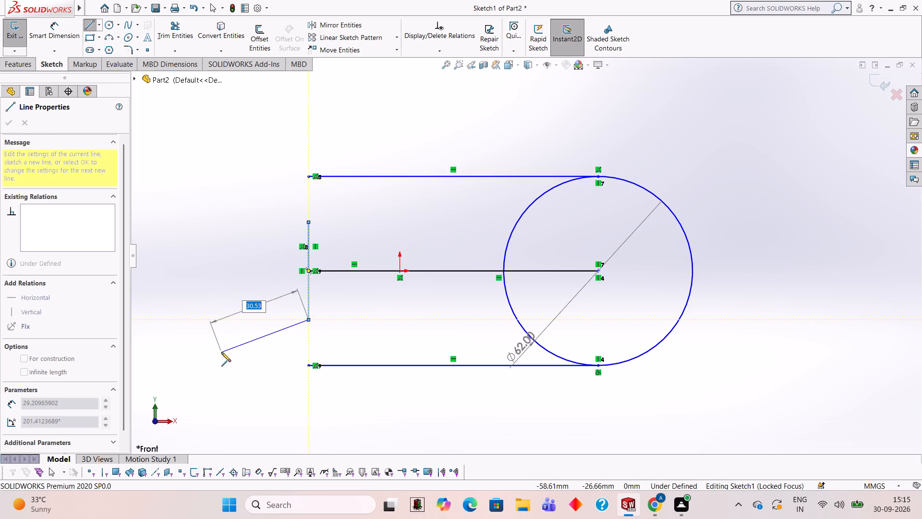
pyautogui.press('Escape')
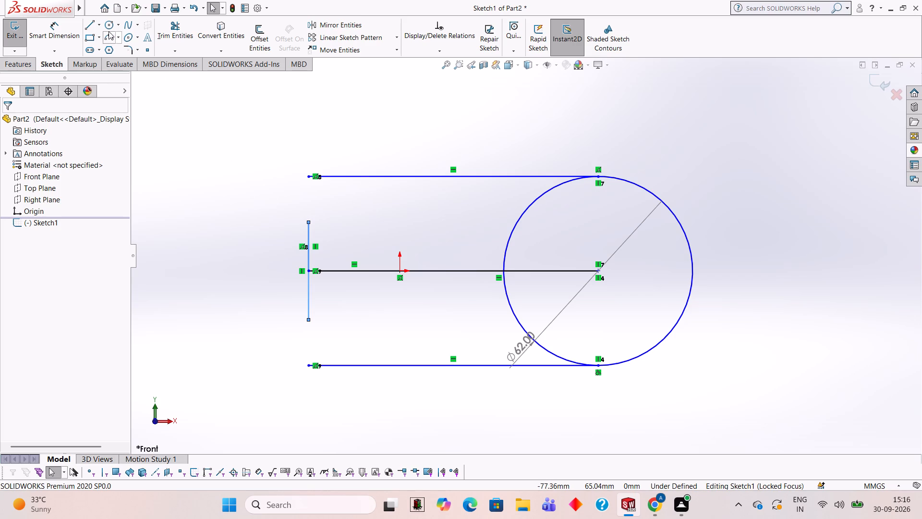
# Draw a line 15 mm inward along the upper 95 mm line from its free end, continuing diagonally to the vertical line's upper end.
pyautogui.click(93, 26)
pyautogui.click(307, 177)
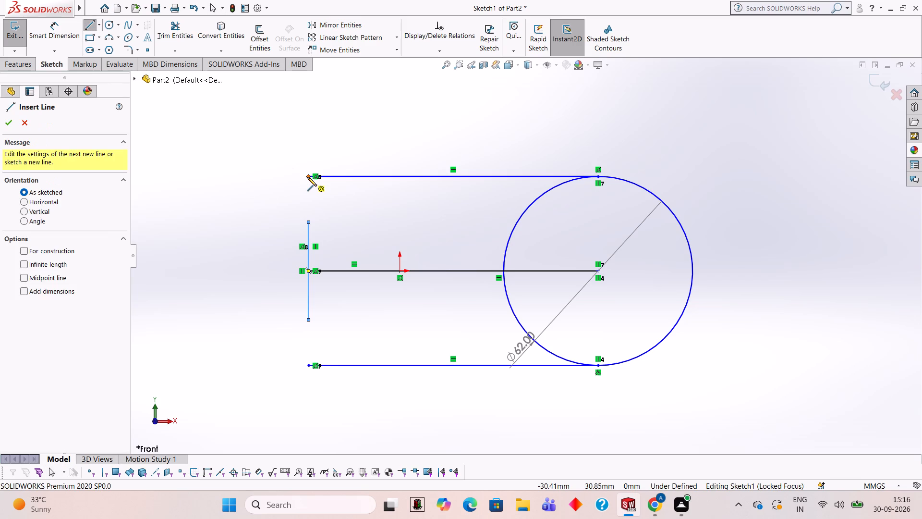
pyautogui.write('15')
pyautogui.press('Return')
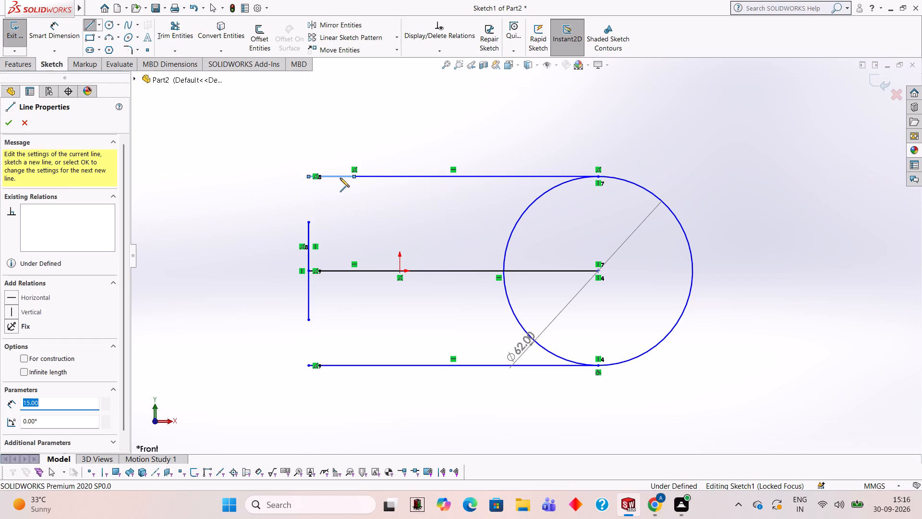
pyautogui.click(309, 222)
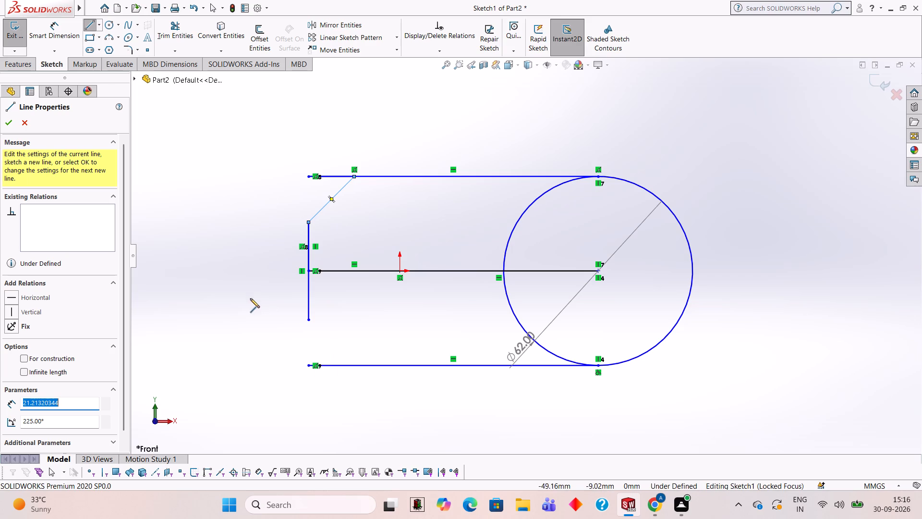
# Draw a line 15 mm inward along the lower 95 mm line from its free end, continuing diagonally to the vertical line's lower end.
pyautogui.click(309, 366)
pyautogui.write('15')
pyautogui.press('Return')
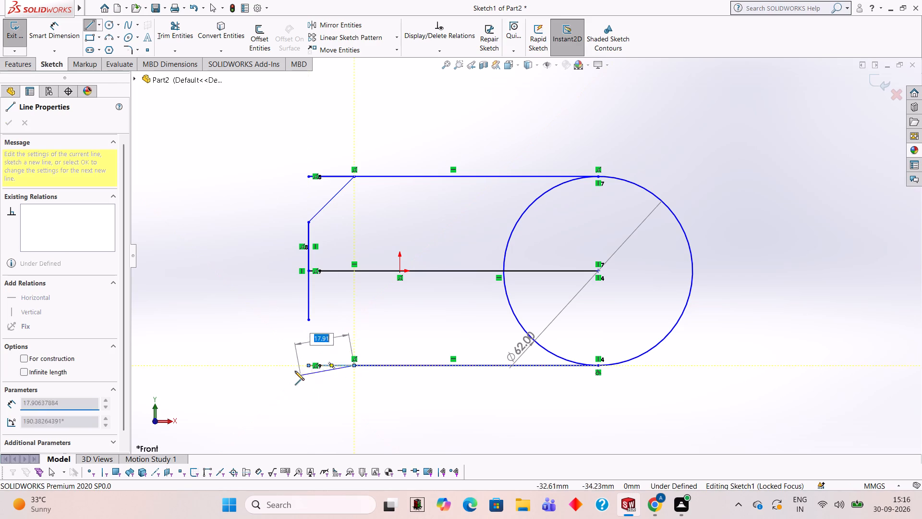
pyautogui.click(310, 321)
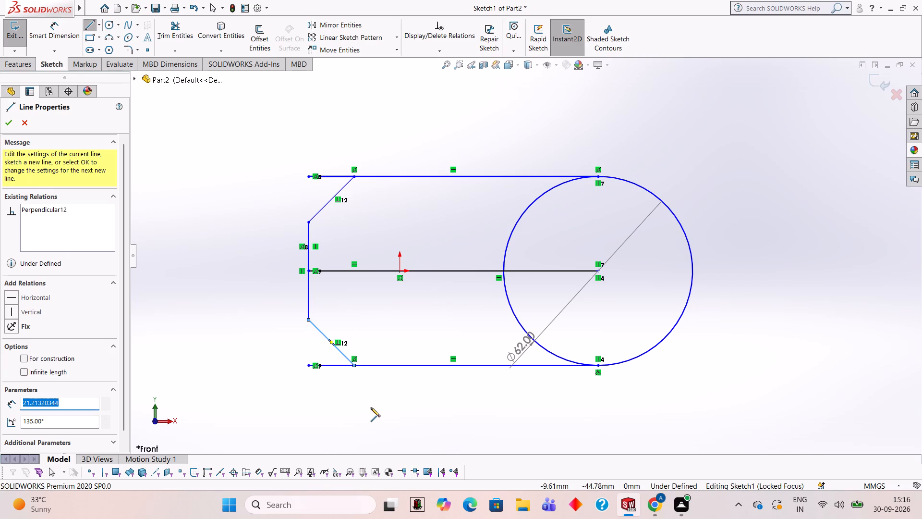
pyautogui.press('Escape')
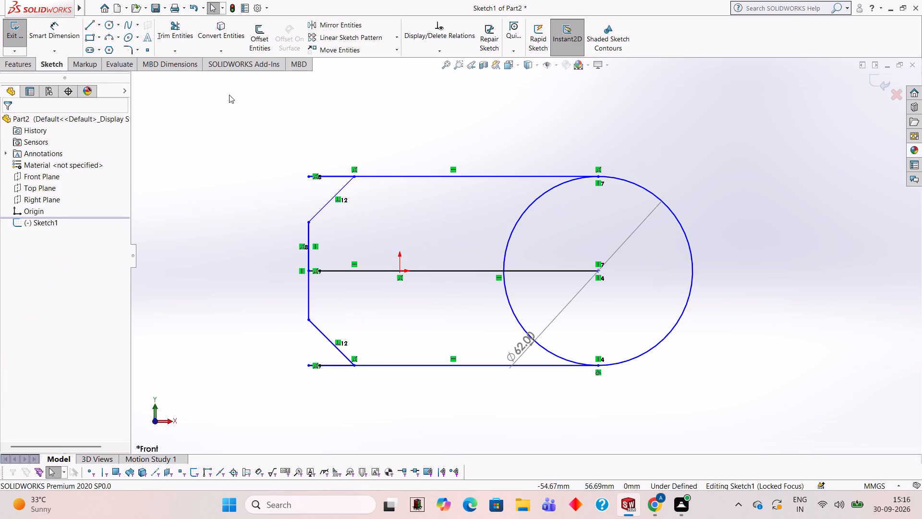
# Trim the ends of the upper and lower horizontal lines that overhang the two diagonal corners.
pyautogui.click(177, 31)
pyautogui.click(325, 176)
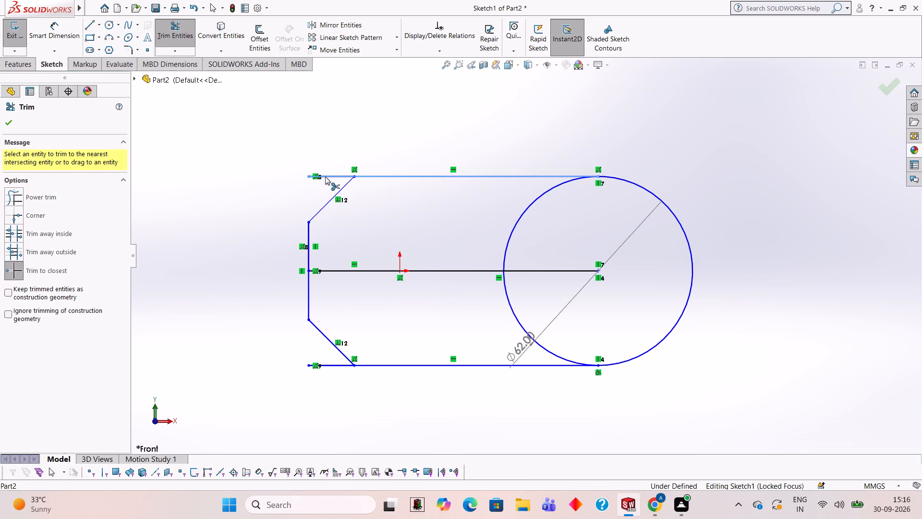
pyautogui.click(333, 174)
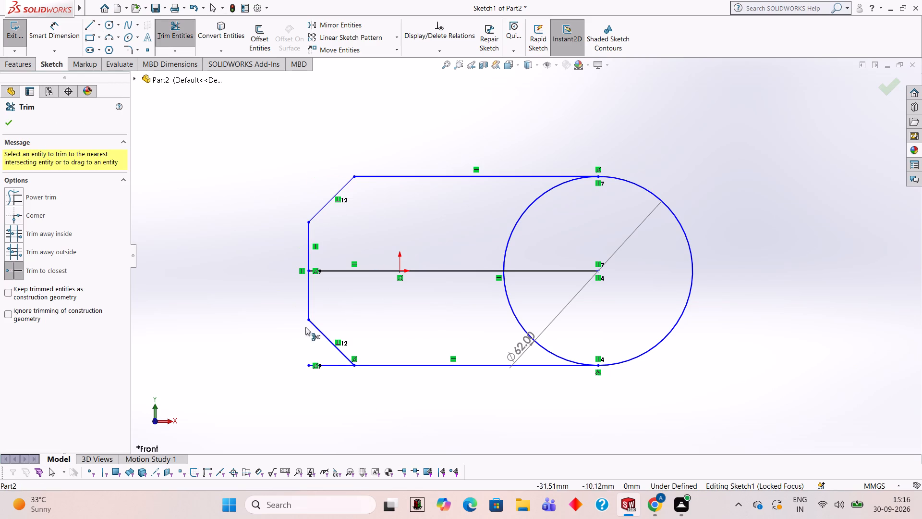
pyautogui.doubleClick(333, 367)
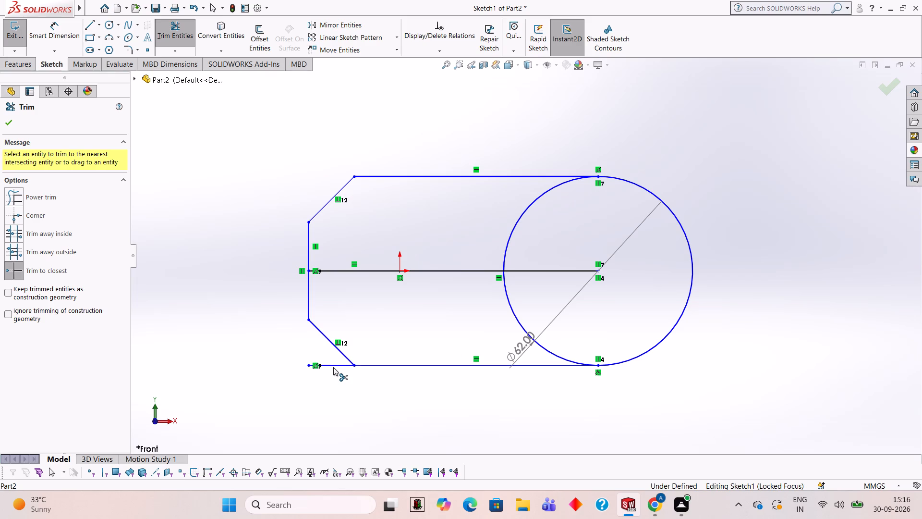
pyautogui.click(332, 366)
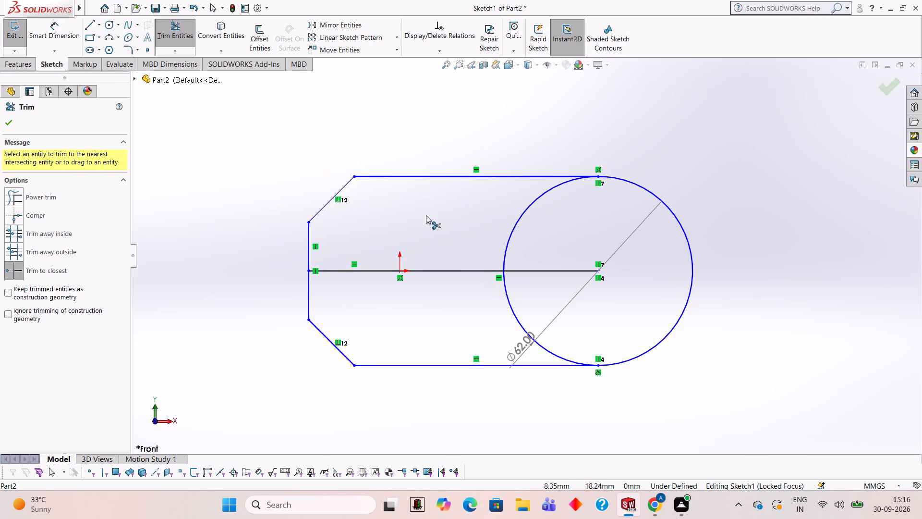
# Trim away the horizontal centre lines and the half of the 62 mm circle inside the profile.
pyautogui.click(448, 273)
pyautogui.click(528, 274)
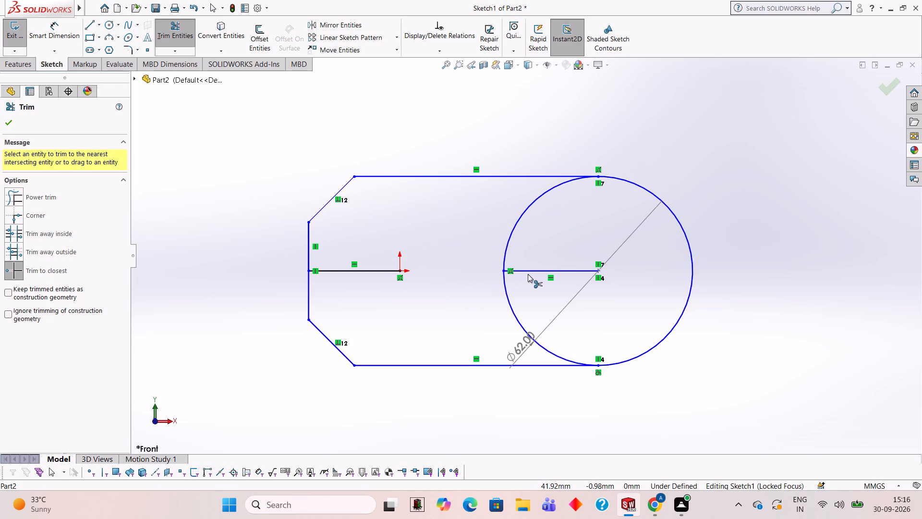
pyautogui.click(526, 271)
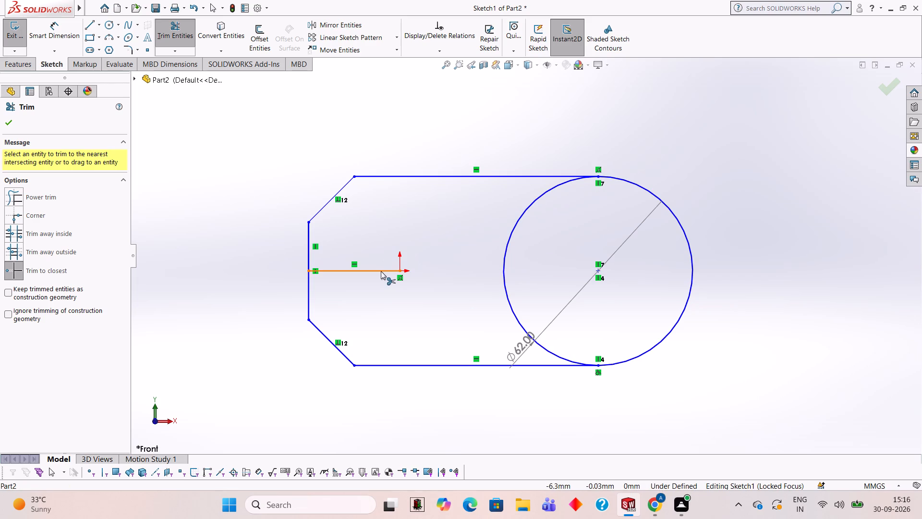
pyautogui.click(381, 271)
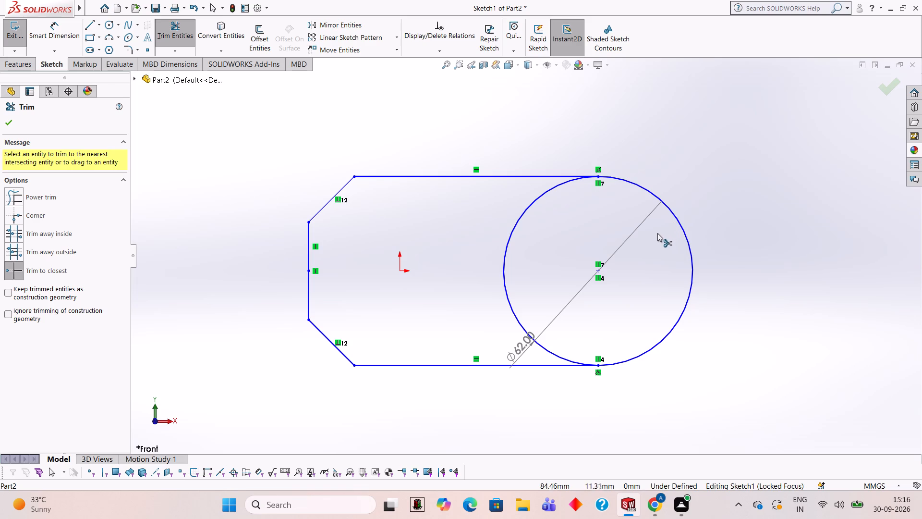
pyautogui.click(513, 230)
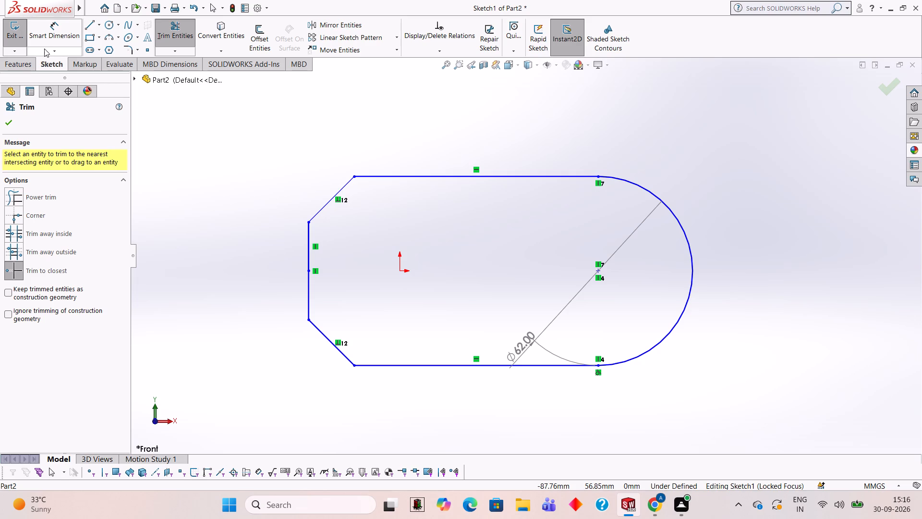
# Extrude the closed profile region 12 mm as a blind boss in the reversed direction.
pyautogui.click(29, 67)
pyautogui.click(29, 37)
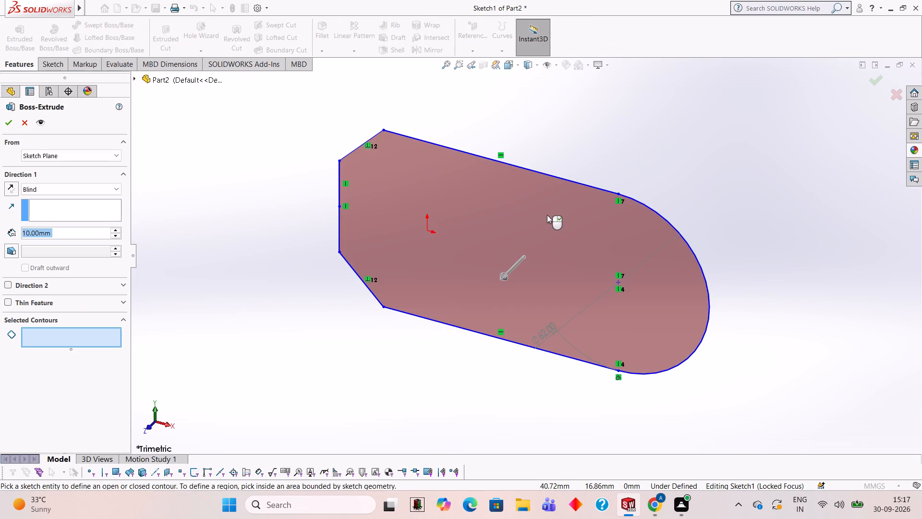
pyautogui.click(547, 215)
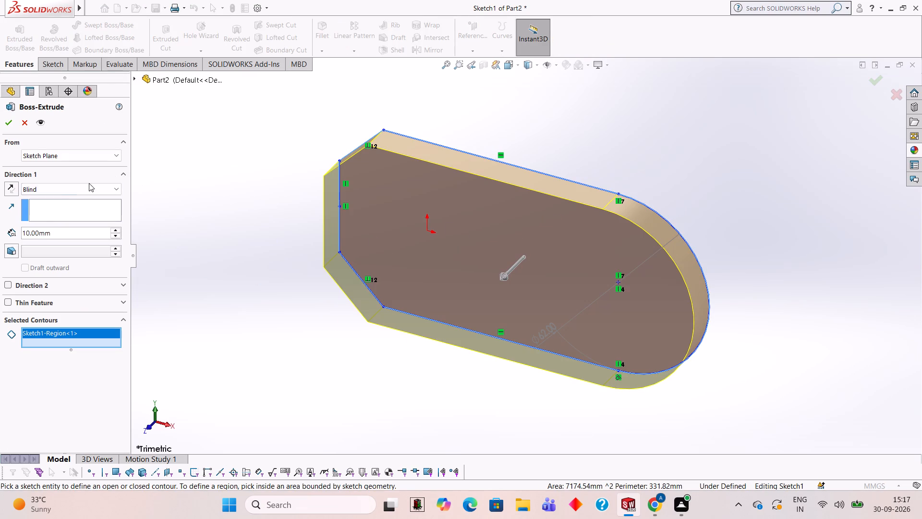
pyautogui.click(5, 191)
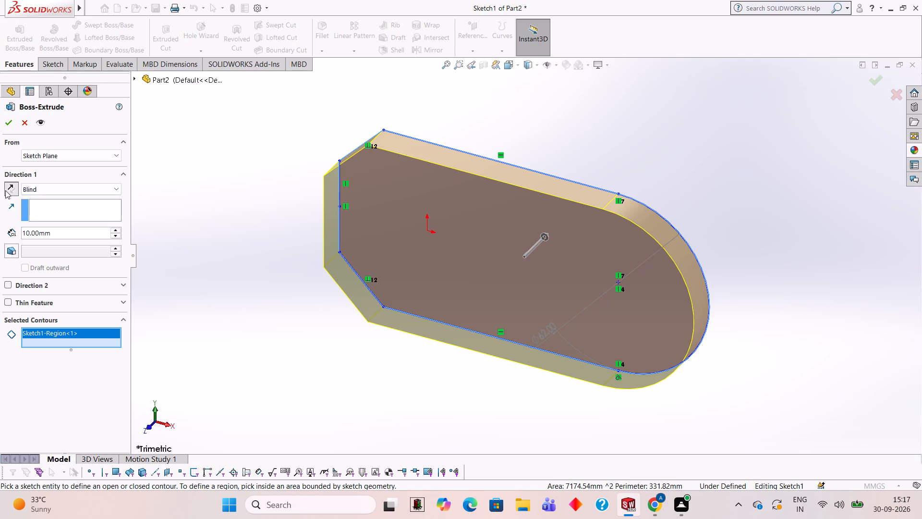
pyautogui.click(100, 231)
pyautogui.press('BackSpace')
pyautogui.press('BackSpace')
pyautogui.press('BackSpace')
pyautogui.press('BackSpace')
pyautogui.press('BackSpace')
pyautogui.press('BackSpace')
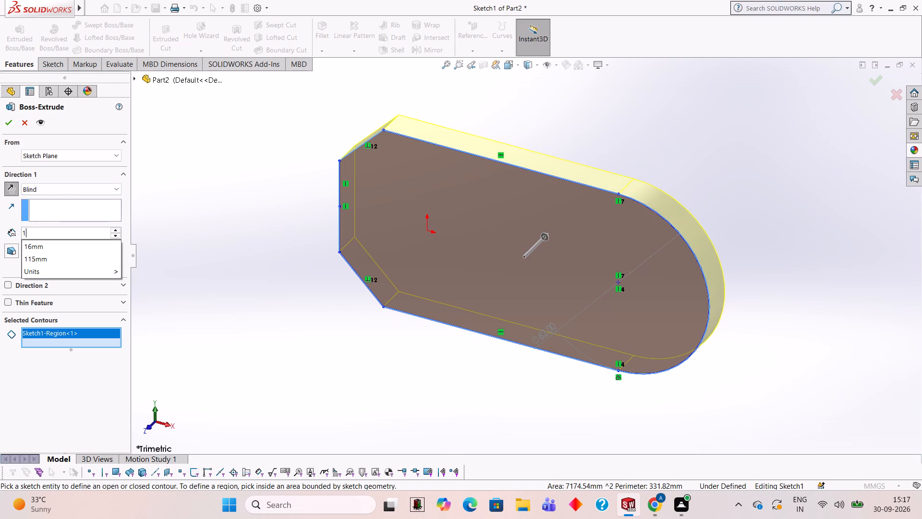
pyautogui.press('2')
pyautogui.press('Return')
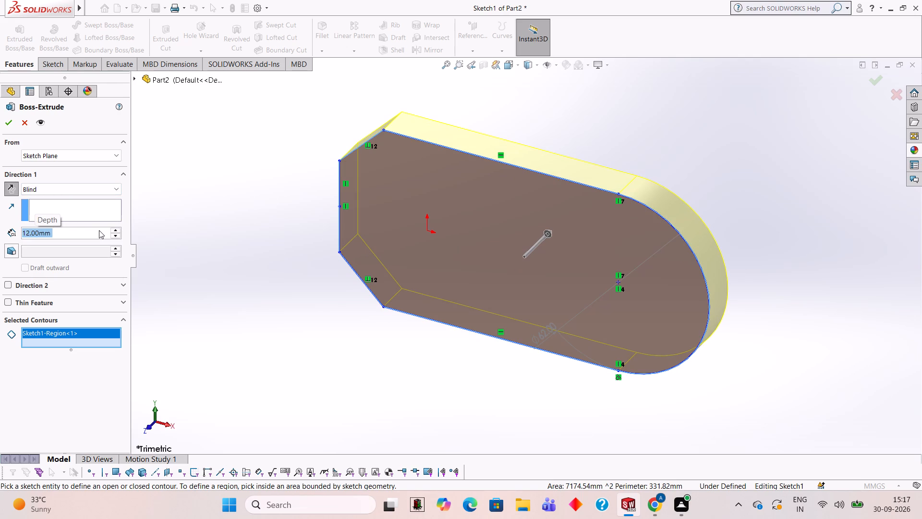
pyautogui.click(3, 118)
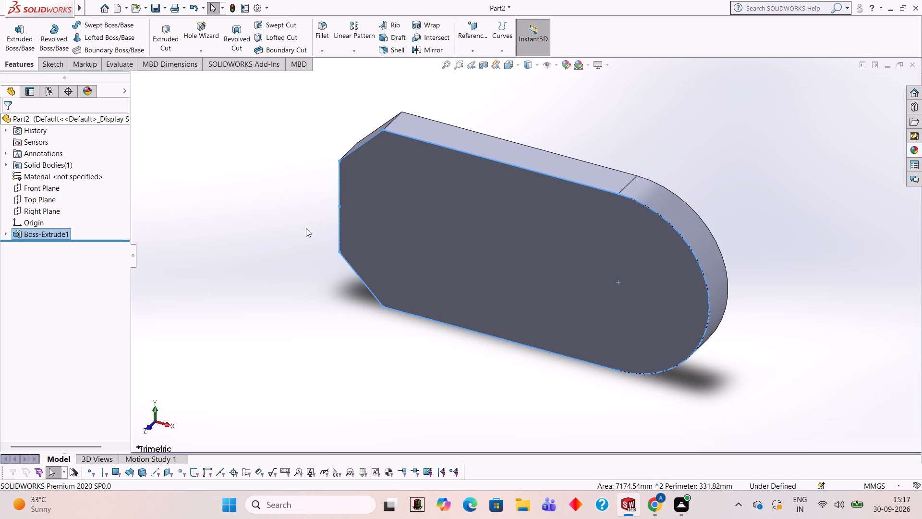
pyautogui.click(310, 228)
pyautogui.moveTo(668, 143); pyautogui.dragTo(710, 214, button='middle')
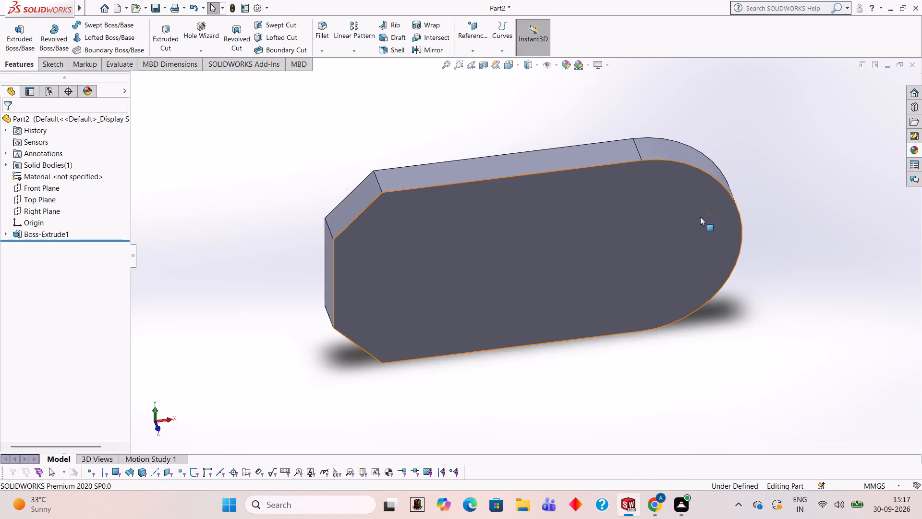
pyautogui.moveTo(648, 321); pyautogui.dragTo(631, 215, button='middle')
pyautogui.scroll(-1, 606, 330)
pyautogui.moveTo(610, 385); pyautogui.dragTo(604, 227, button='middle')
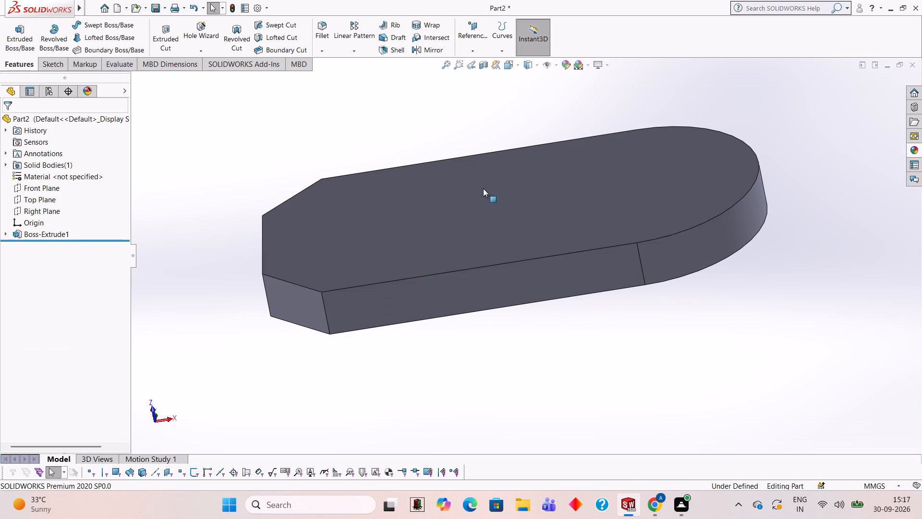
# Undo the 12 mm boss extrusion to return to editing the profile sketch.
pyautogui.moveTo(654, 316); pyautogui.dragTo(678, 345, button='middle')
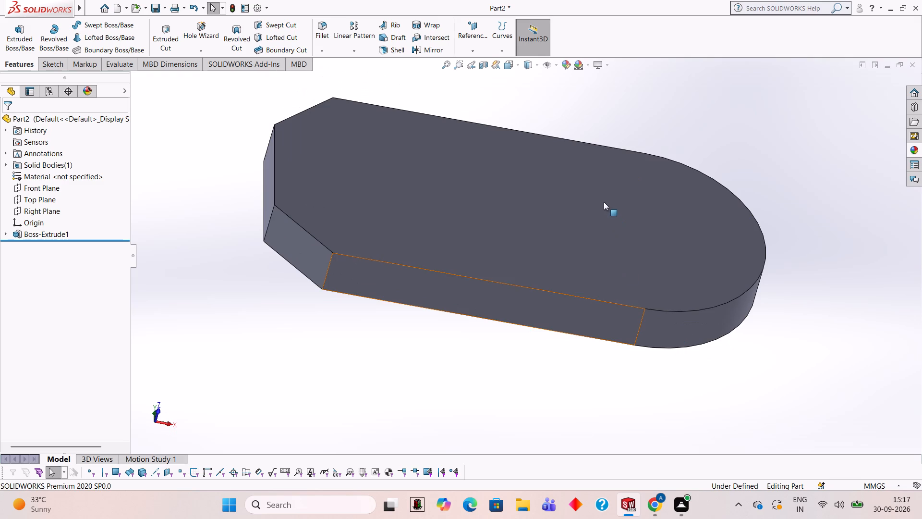
pyautogui.moveTo(597, 198); pyautogui.dragTo(589, 325, button='middle')
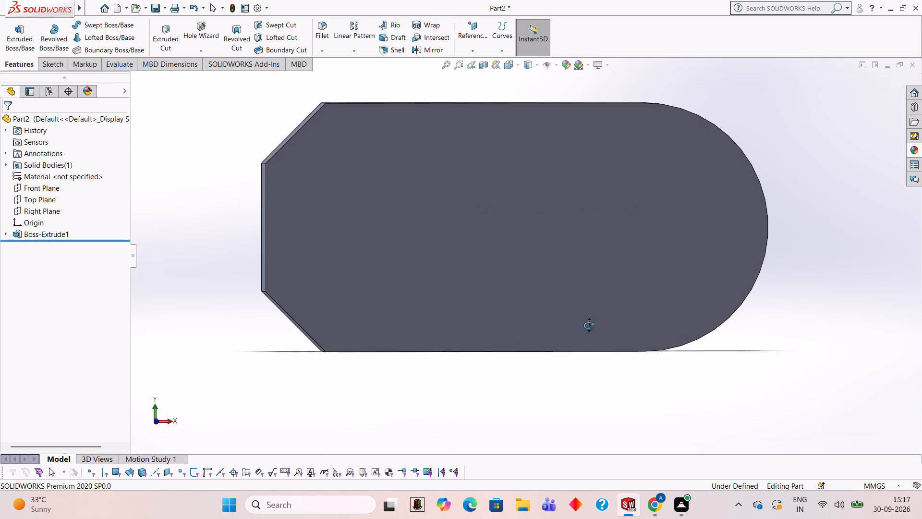
pyautogui.moveTo(589, 325); pyautogui.dragTo(584, 336, button='middle')
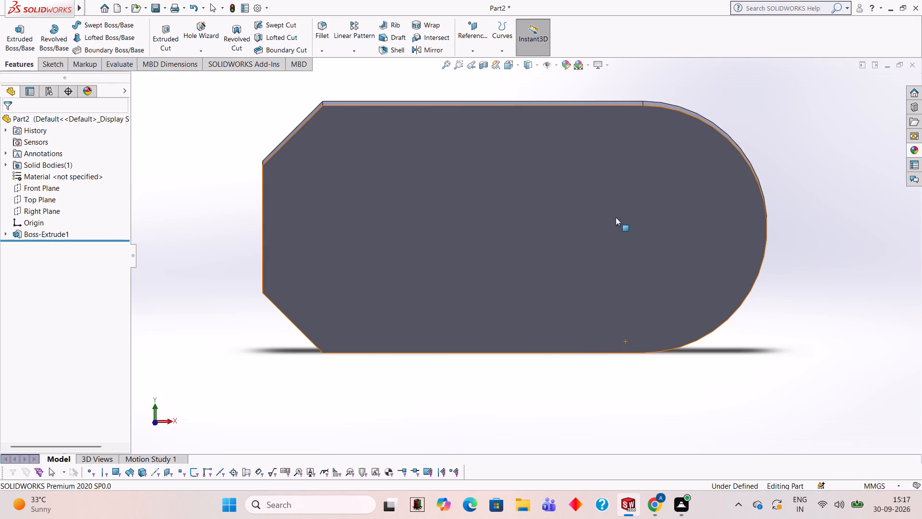
pyautogui.hotkey('ctrl', 'z')
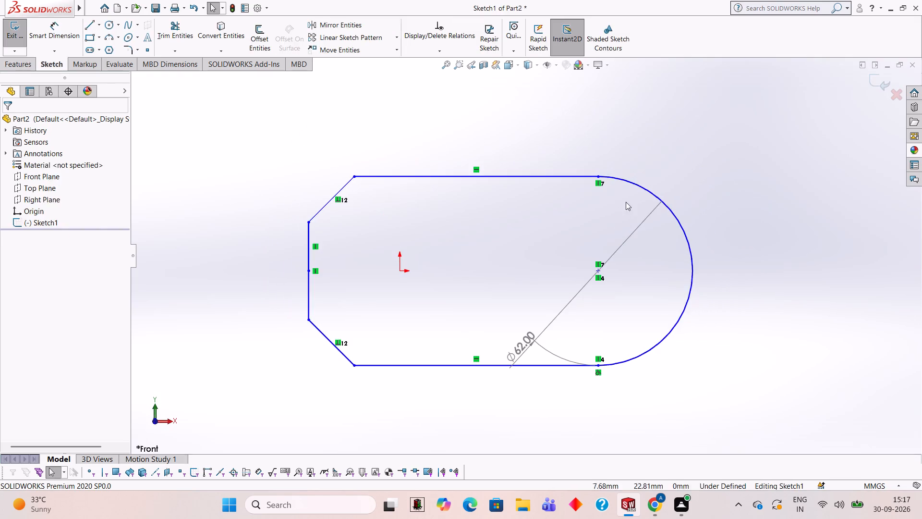
# Dimension the vertical height of the upper and lower diagonal corners, placing both dimensions outside the profile's angled end.
pyautogui.click(72, 30)
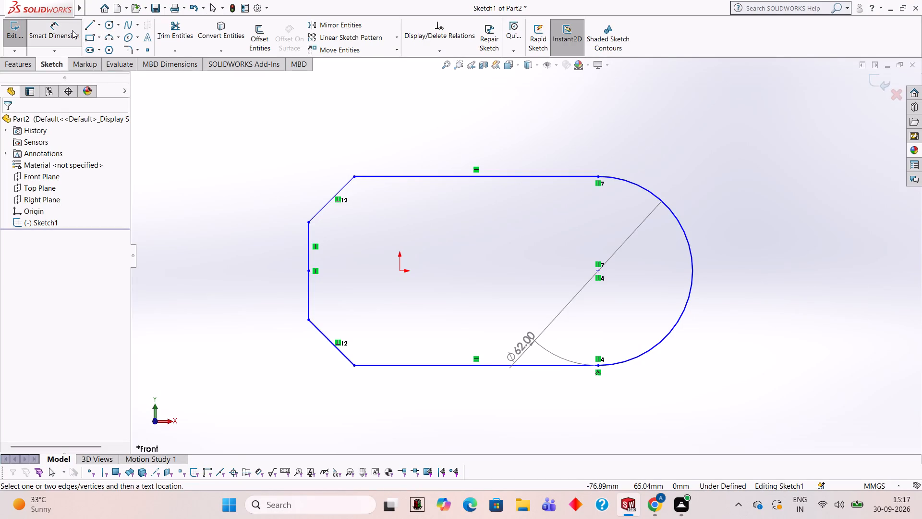
pyautogui.click(308, 222)
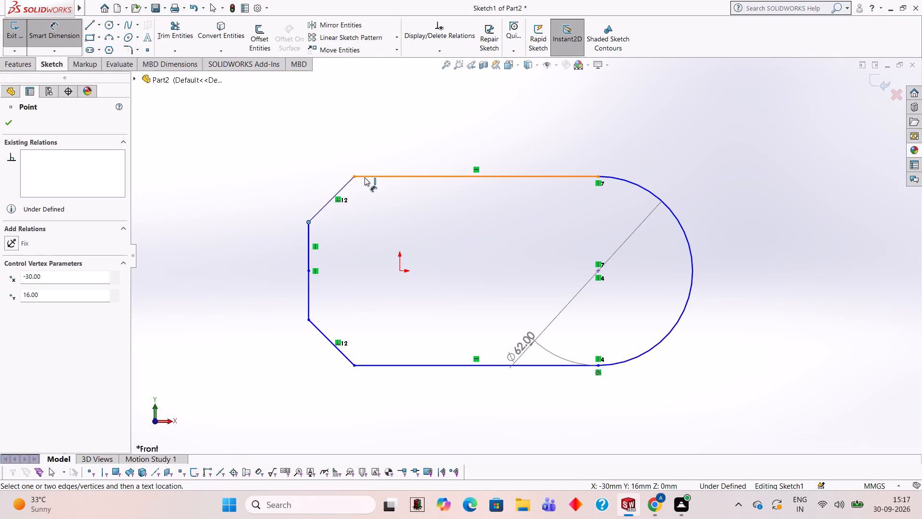
pyautogui.click(355, 177)
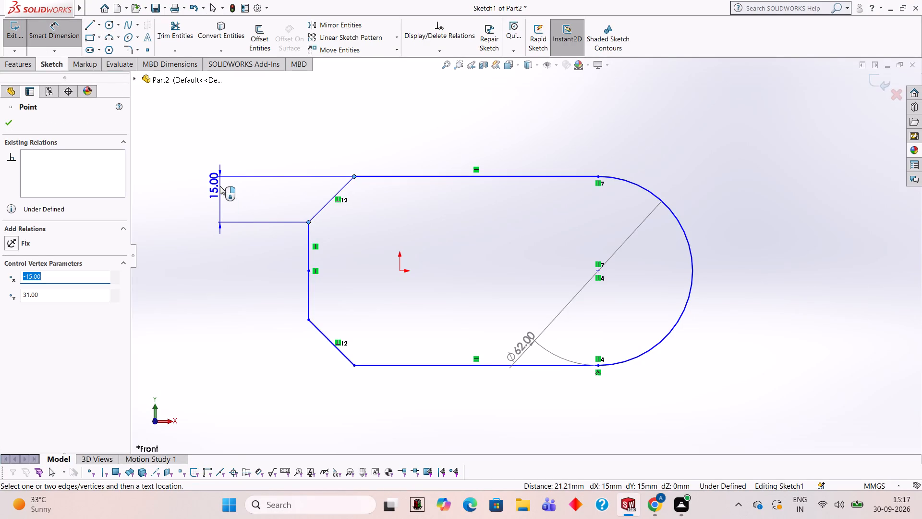
pyautogui.click(220, 186)
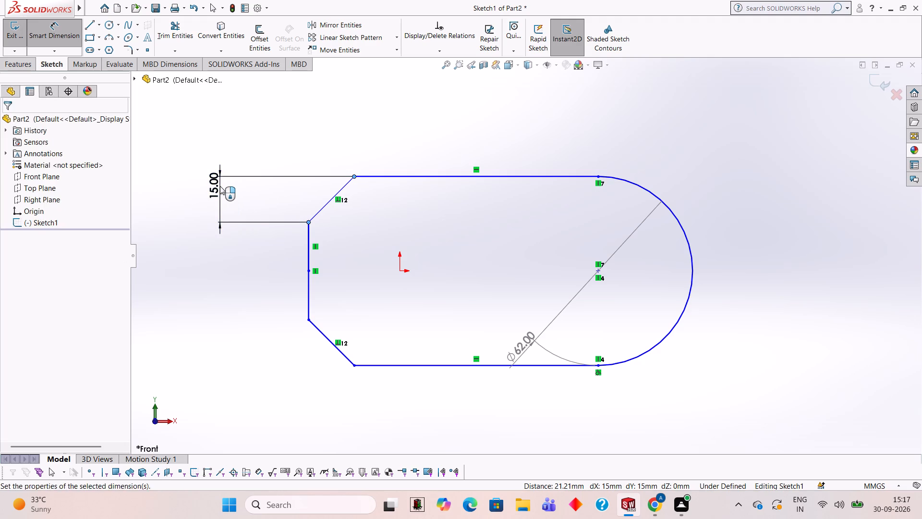
pyautogui.click(175, 167)
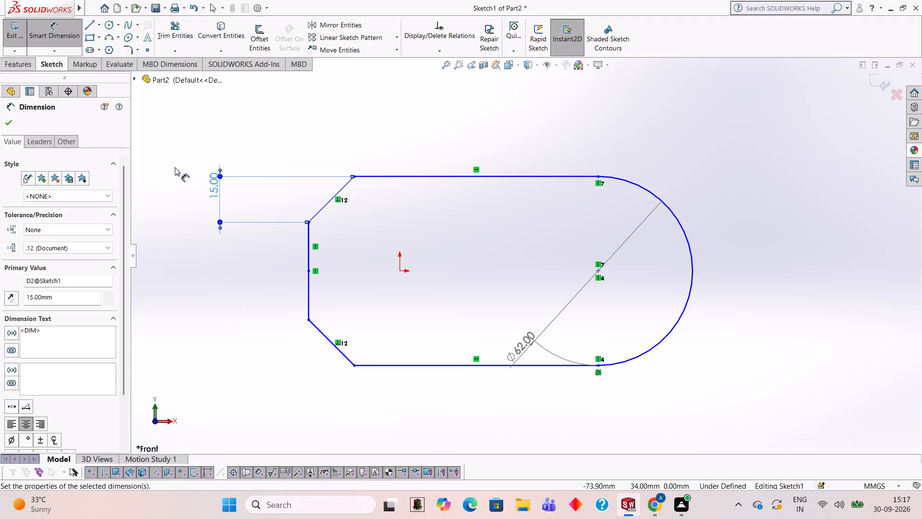
pyautogui.click(309, 319)
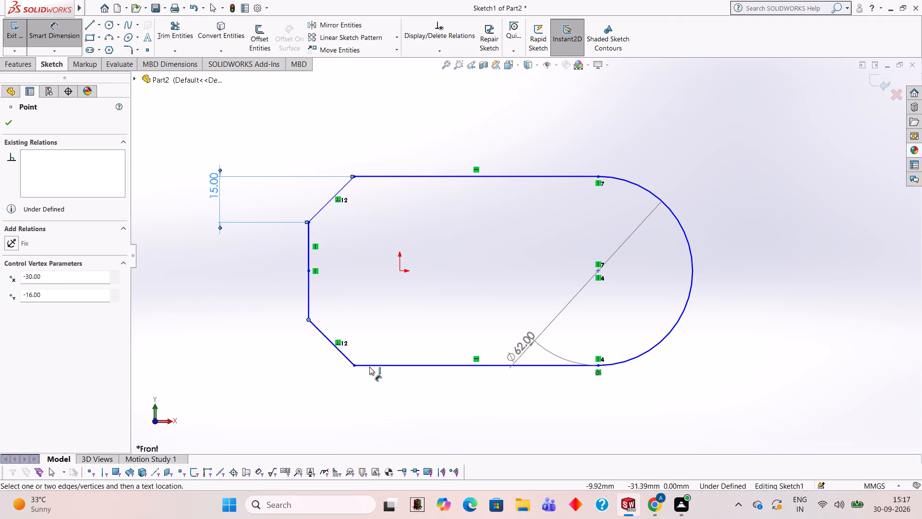
pyautogui.click(354, 365)
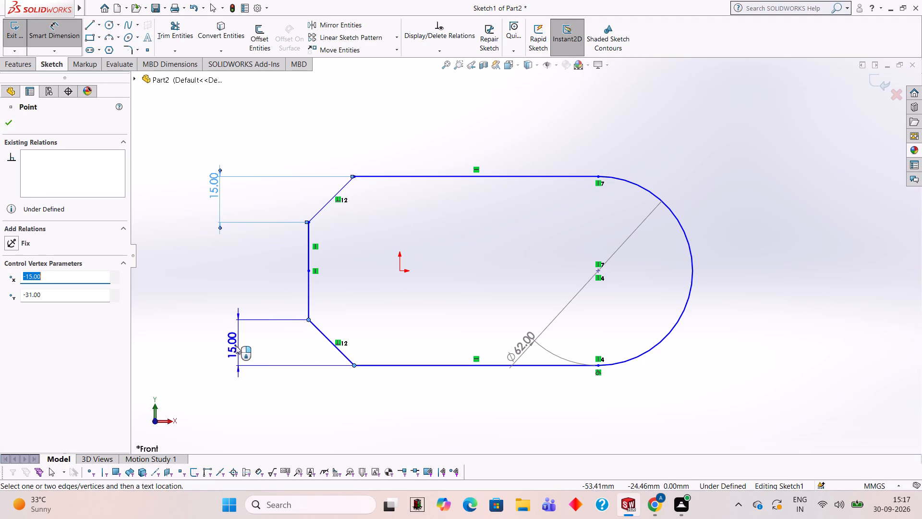
pyautogui.click(233, 346)
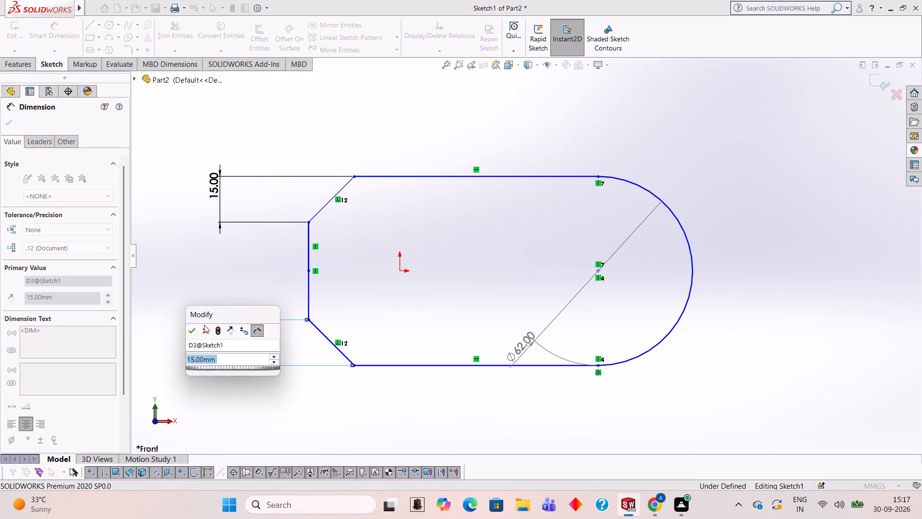
pyautogui.click(196, 330)
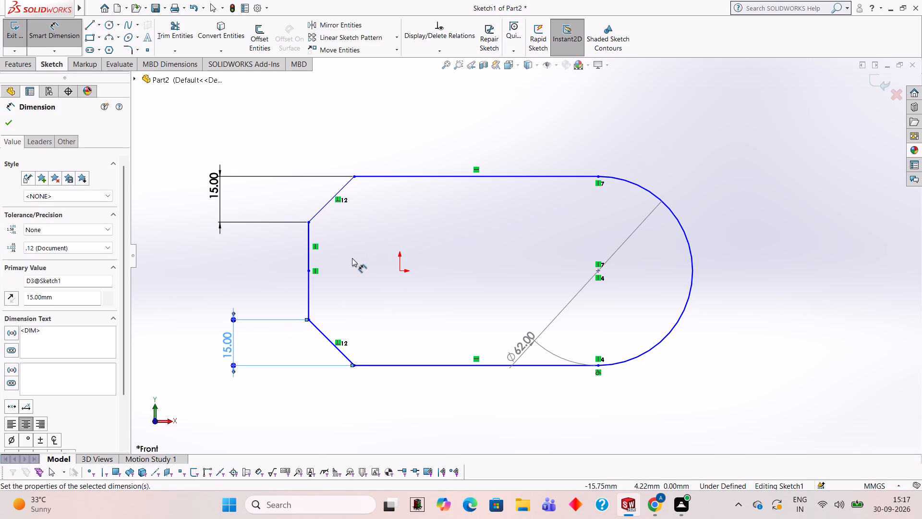
# Dimension the vertical distance between the two diagonal corners' endpoints on the profile's straight end.
pyautogui.click(308, 259)
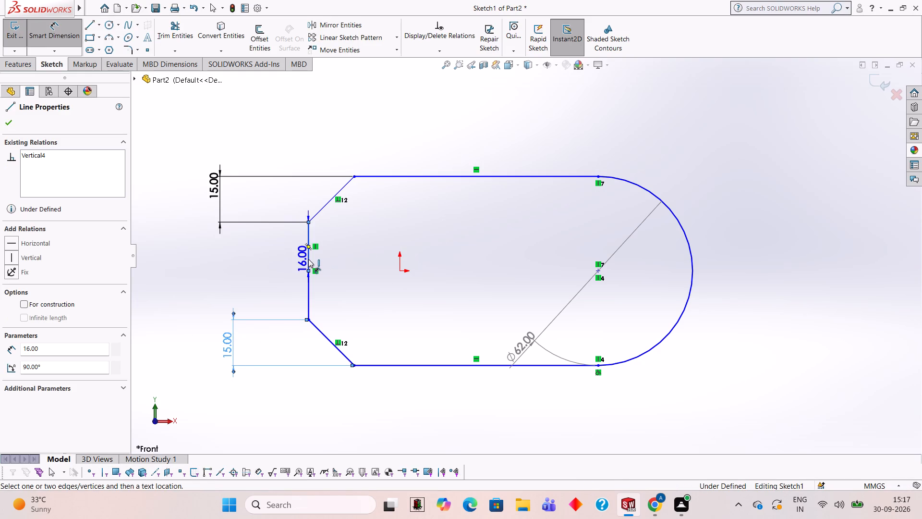
pyautogui.press('Escape')
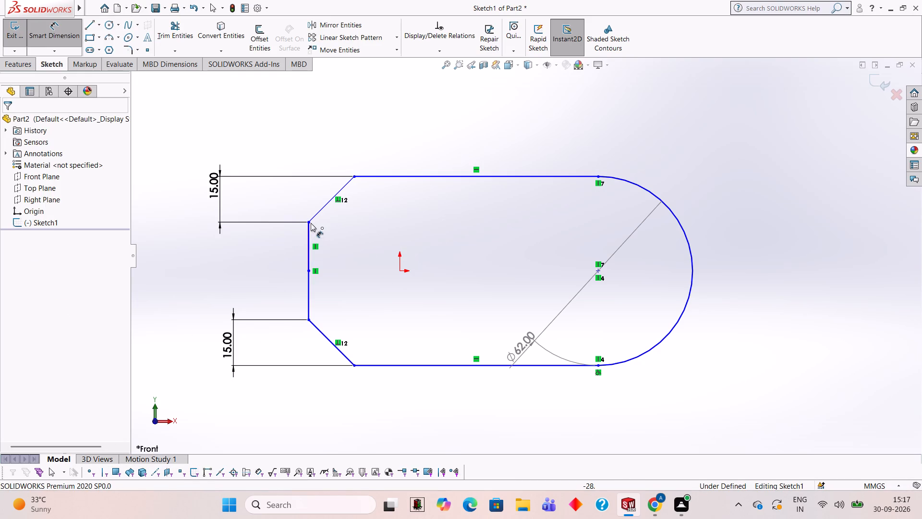
pyautogui.click(310, 223)
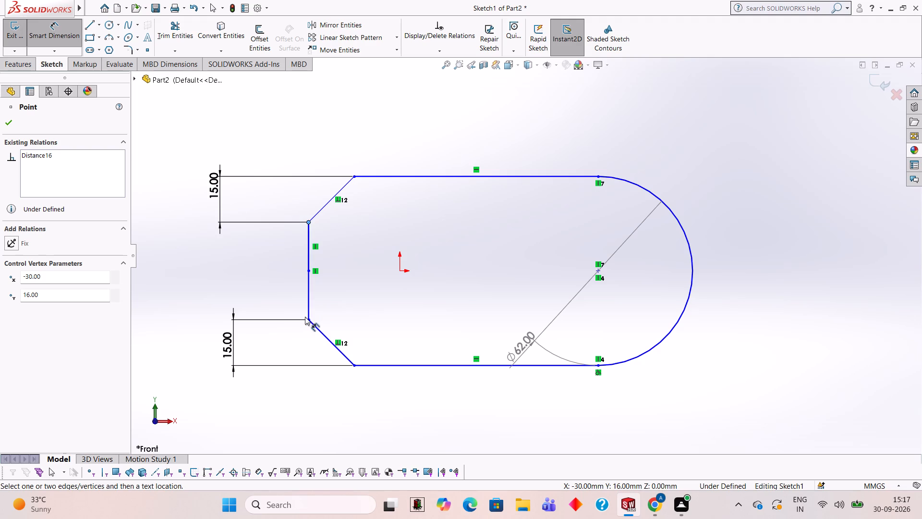
pyautogui.click(311, 320)
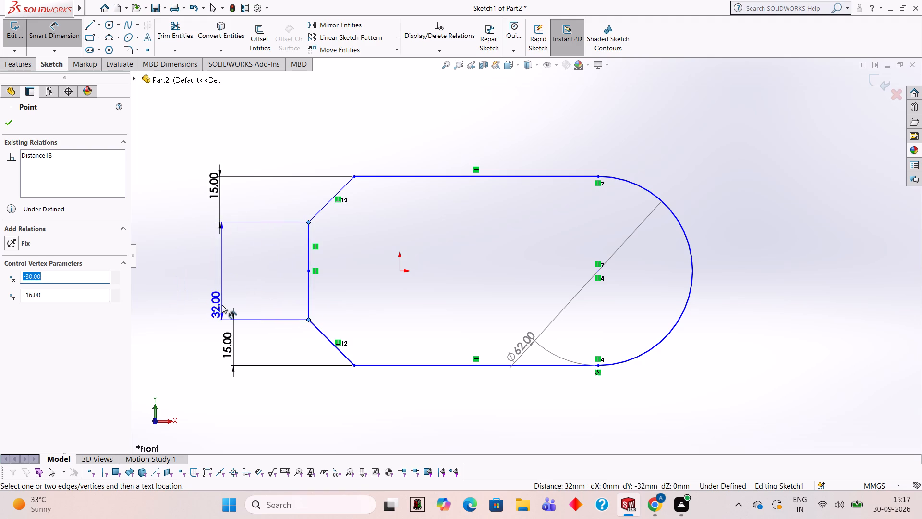
pyautogui.click(212, 302)
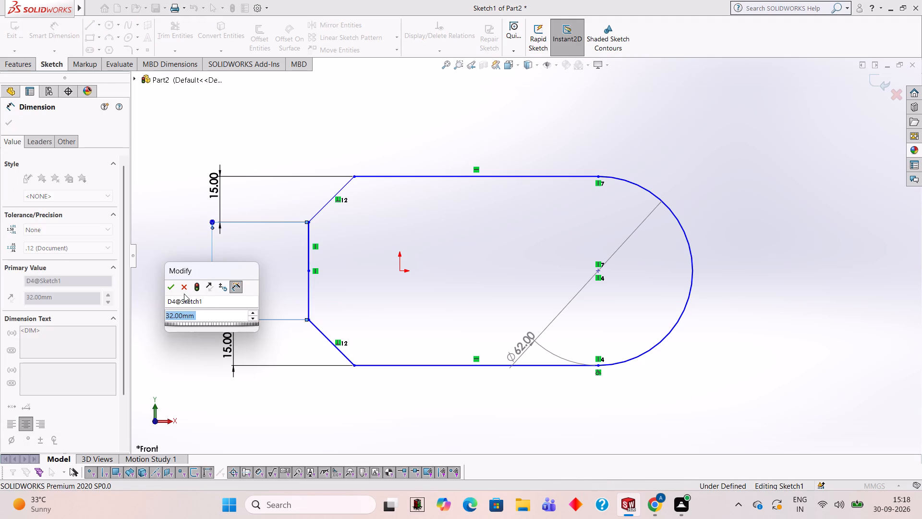
pyautogui.click(174, 290)
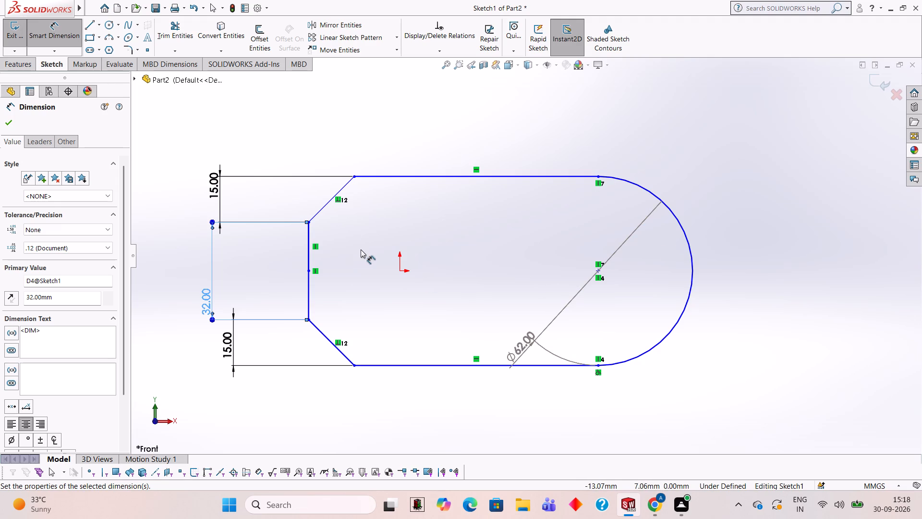
# Extrude the closed profile region 12 mm as a blind boss from the sketch plane.
pyautogui.click(24, 59)
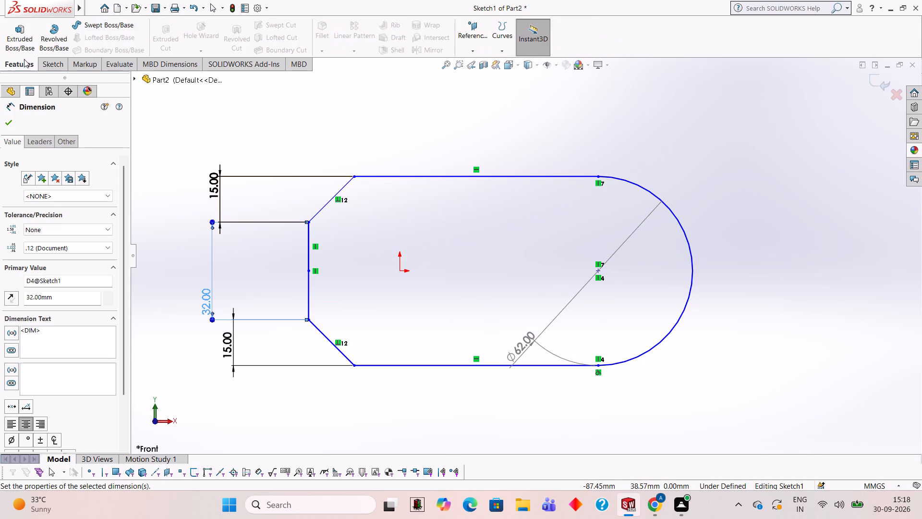
pyautogui.click(25, 34)
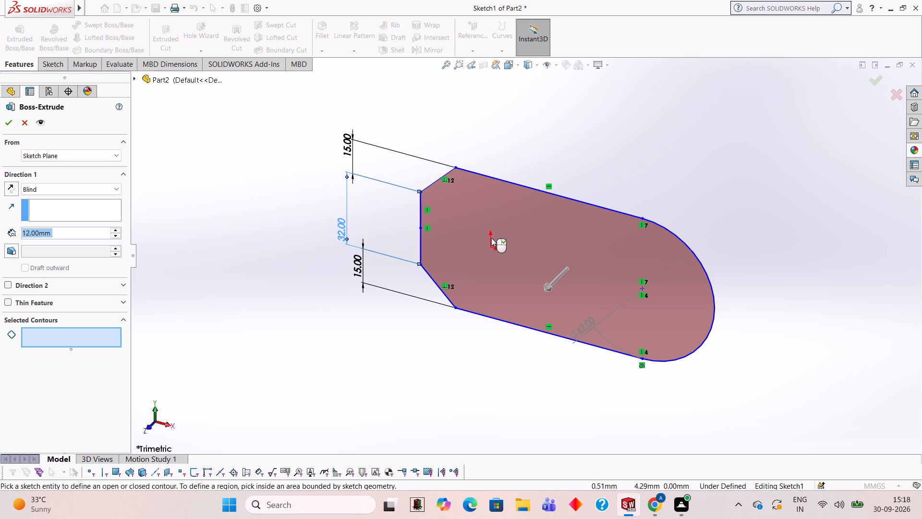
pyautogui.click(490, 238)
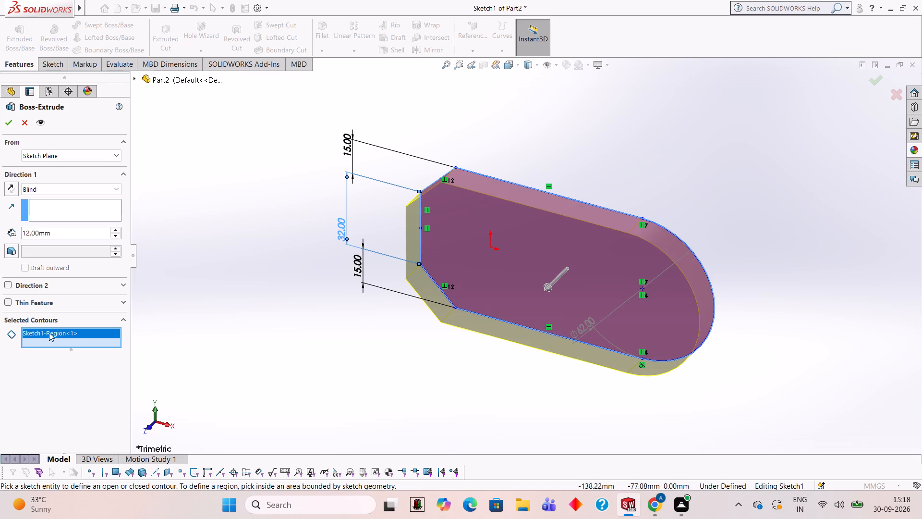
pyautogui.click(9, 118)
pyautogui.click(267, 248)
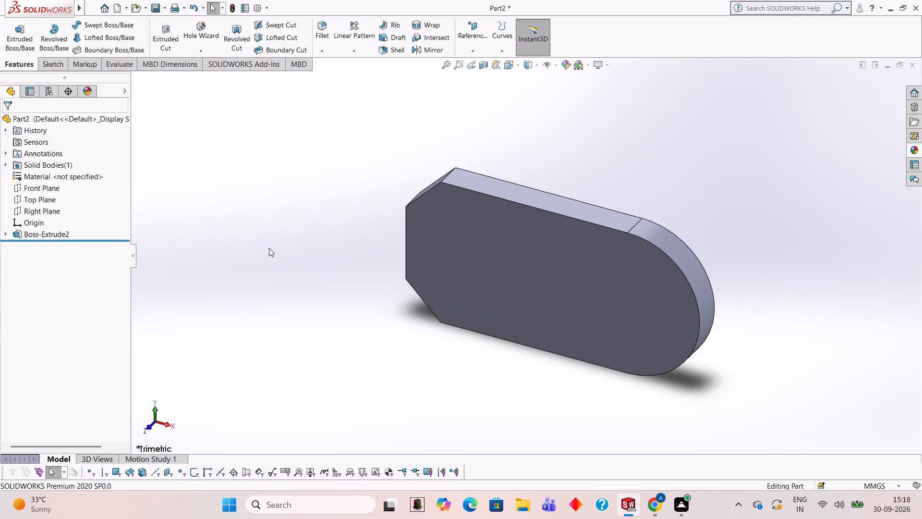
# Open a new sketch on the plate's large front face and view it face-on.
pyautogui.moveTo(431, 367); pyautogui.dragTo(447, 272, button='middle')
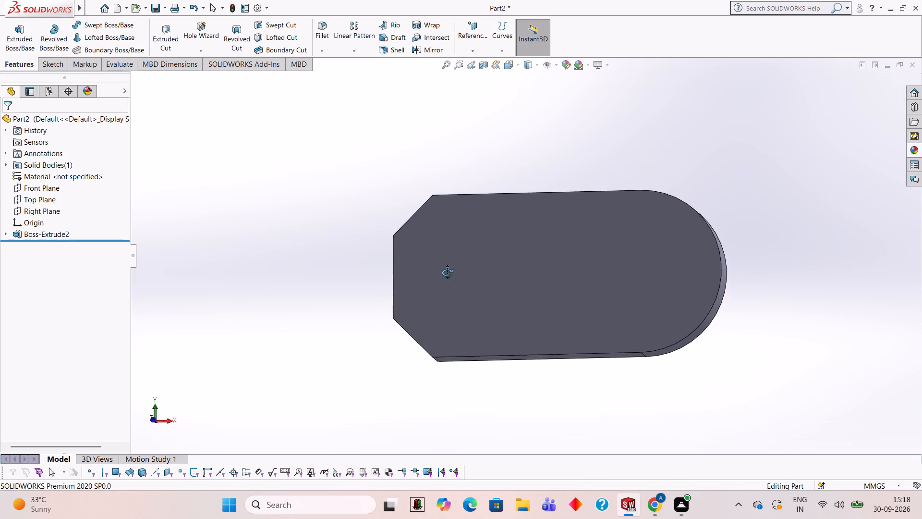
pyautogui.moveTo(447, 272); pyautogui.dragTo(527, 309, button='middle')
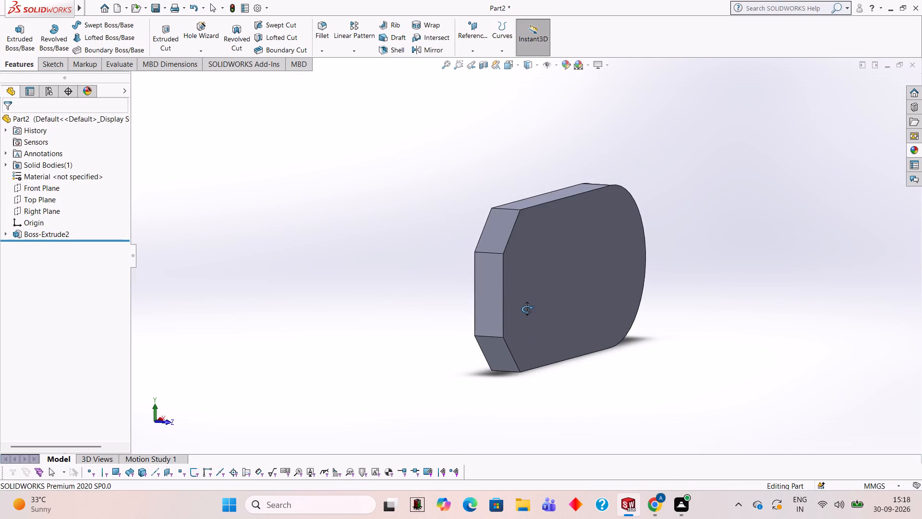
pyautogui.moveTo(527, 309); pyautogui.dragTo(518, 310, button='middle')
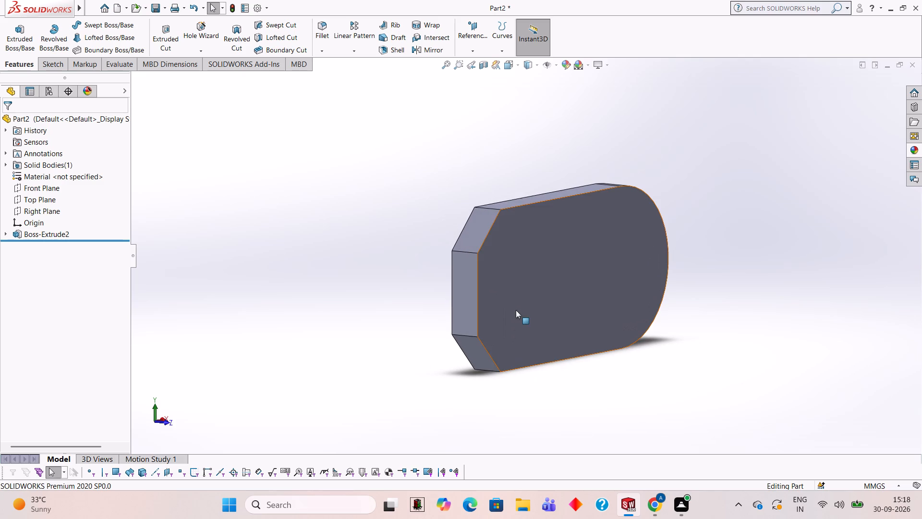
pyautogui.moveTo(558, 274); pyautogui.dragTo(524, 274, button='middle')
pyautogui.click(564, 259)
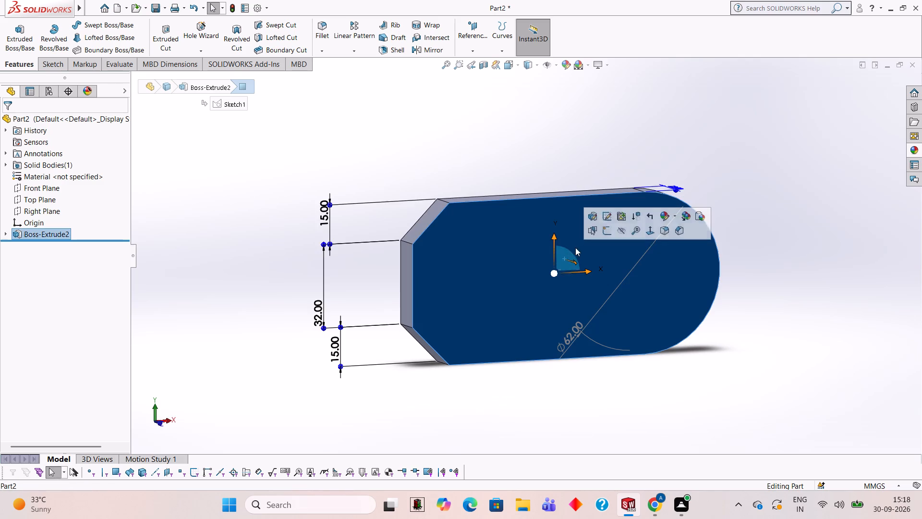
pyautogui.click(604, 233)
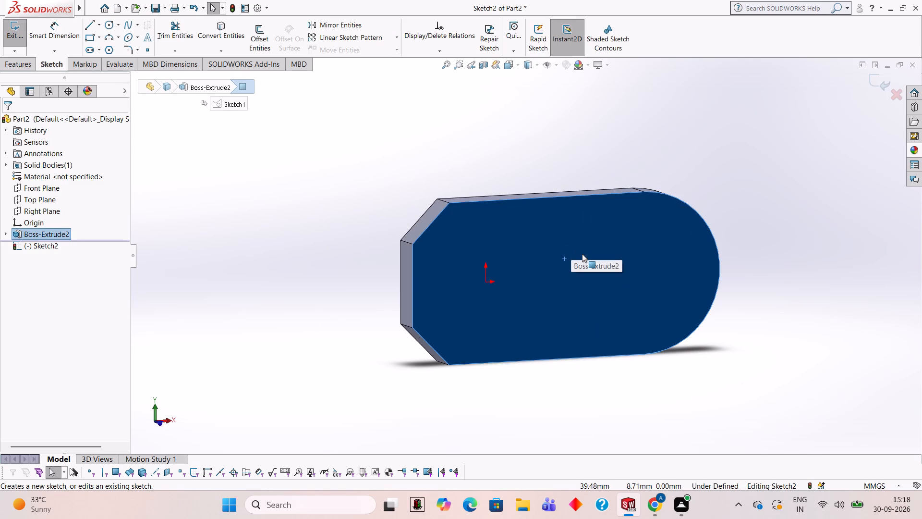
pyautogui.hotkey('ctrl', '8')
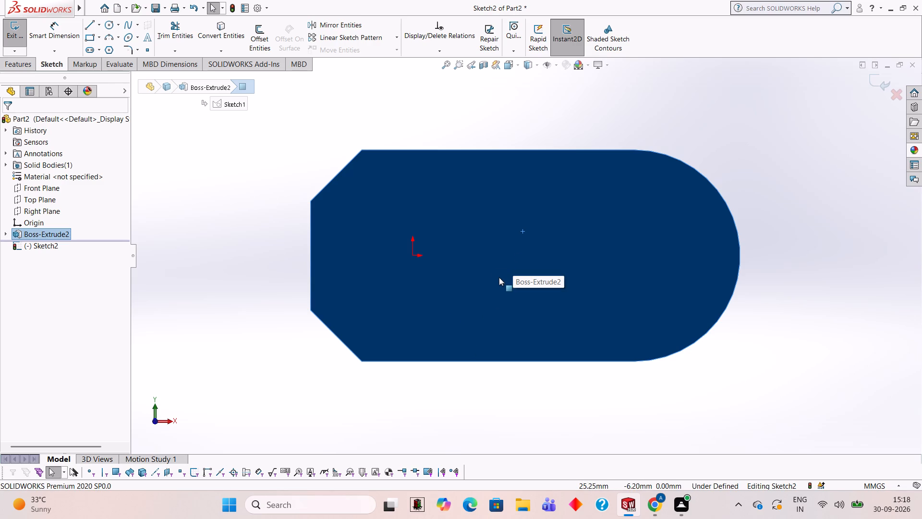
# Calculate 25-12 in Calculator and return to the part sketch.
pyautogui.write('25-12')
pyautogui.press('Return')
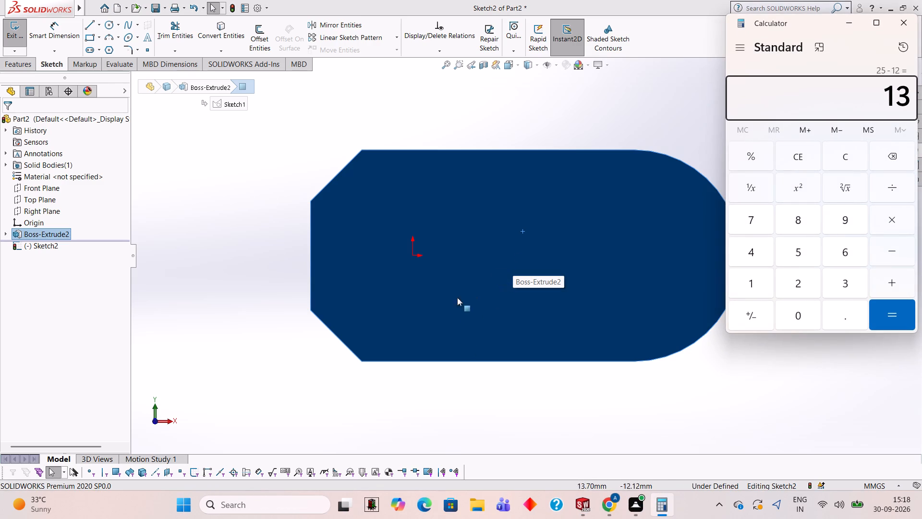
pyautogui.click(906, 25)
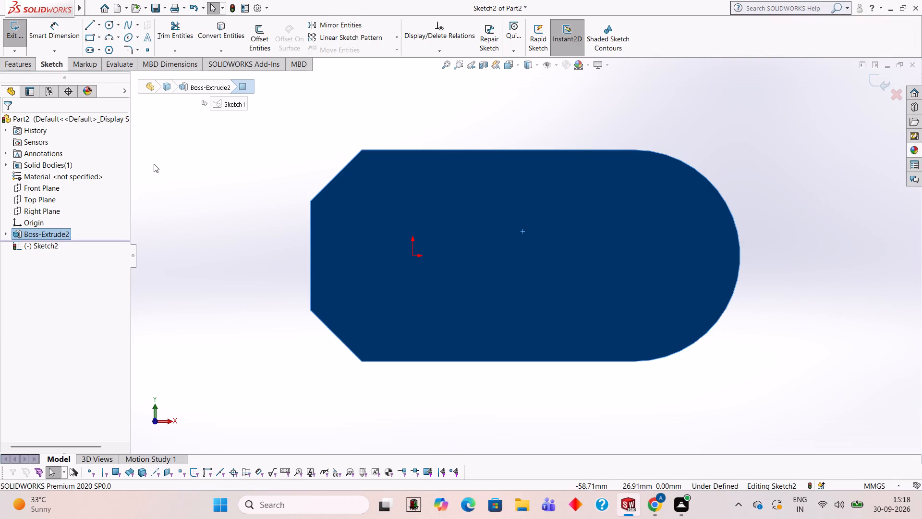
# Sketch a 62 mm diameter circle on the face, centred on the plate's rounded end.
pyautogui.click(112, 27)
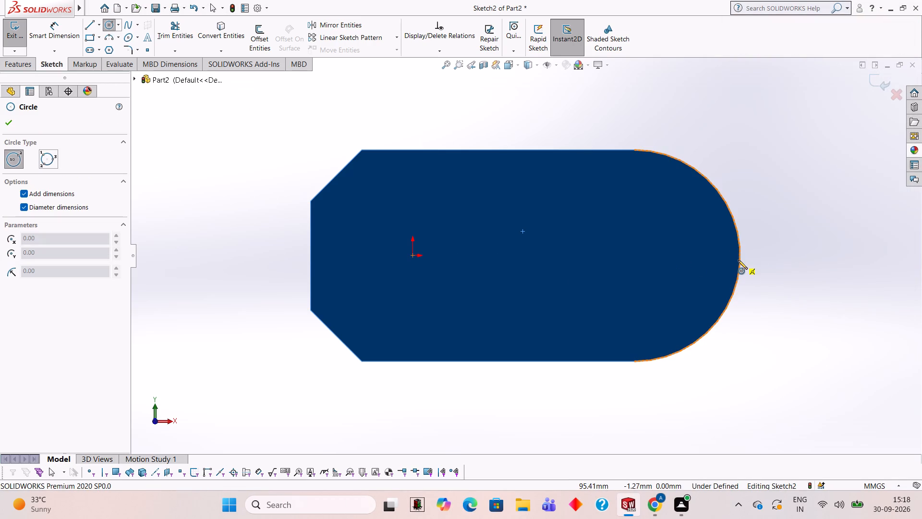
pyautogui.click(633, 254)
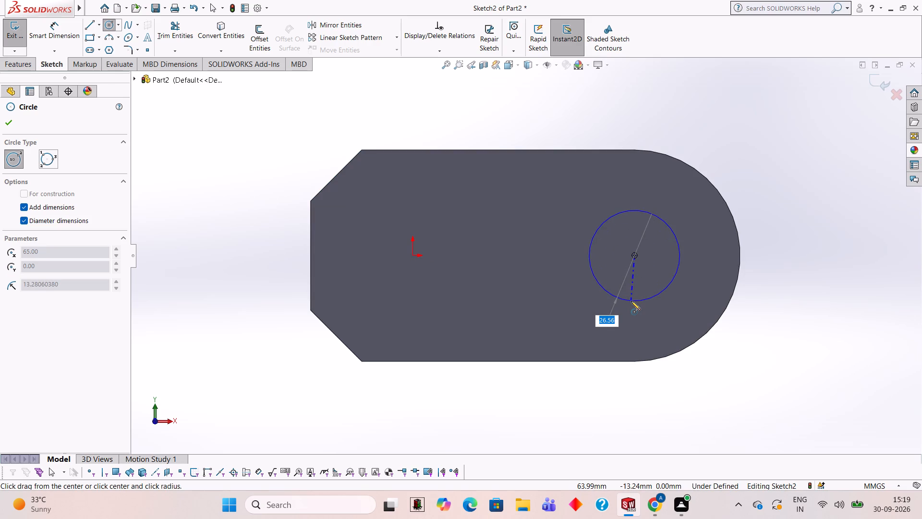
pyautogui.write('62')
pyautogui.press('Return')
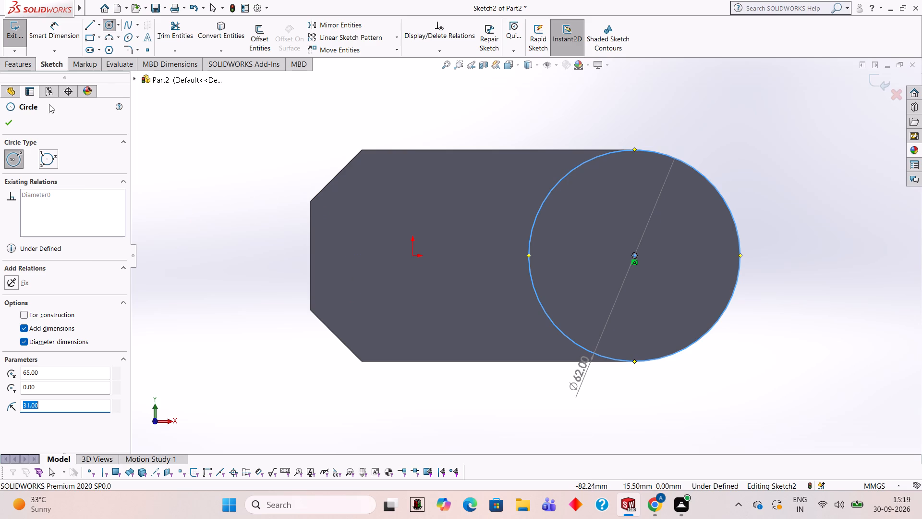
# Extrude the 62 mm circle 12 mm outward from the plate's face as a blind boss merged with the plate.
pyautogui.click(26, 62)
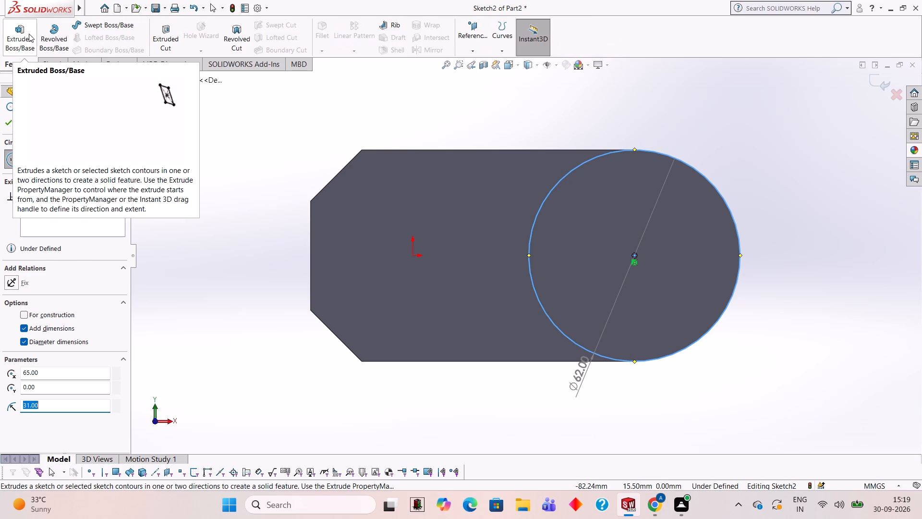
pyautogui.click(29, 34)
pyautogui.moveTo(496, 399); pyautogui.dragTo(504, 369, button='middle')
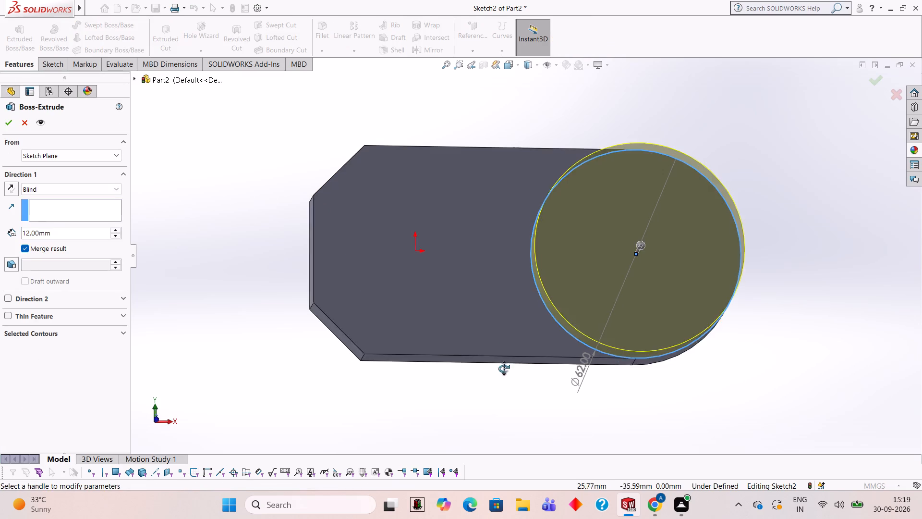
pyautogui.moveTo(504, 369); pyautogui.dragTo(496, 290, button='middle')
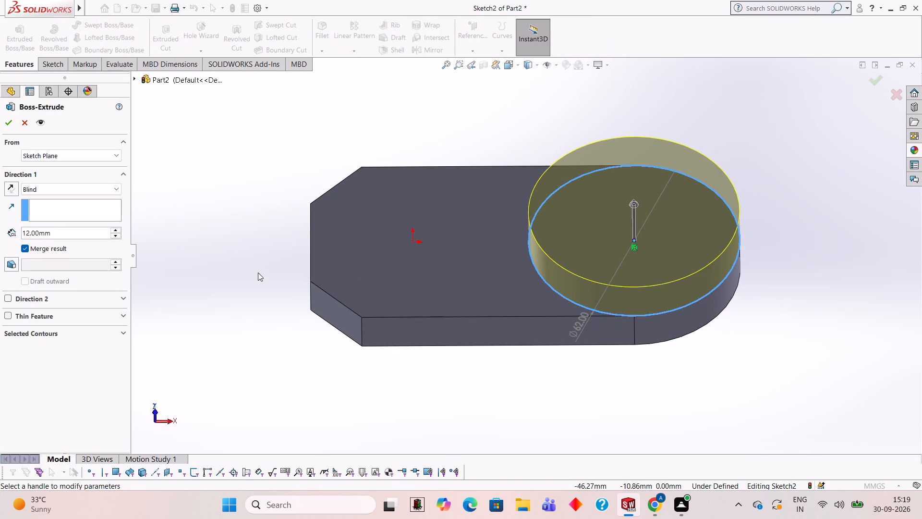
pyautogui.click(8, 119)
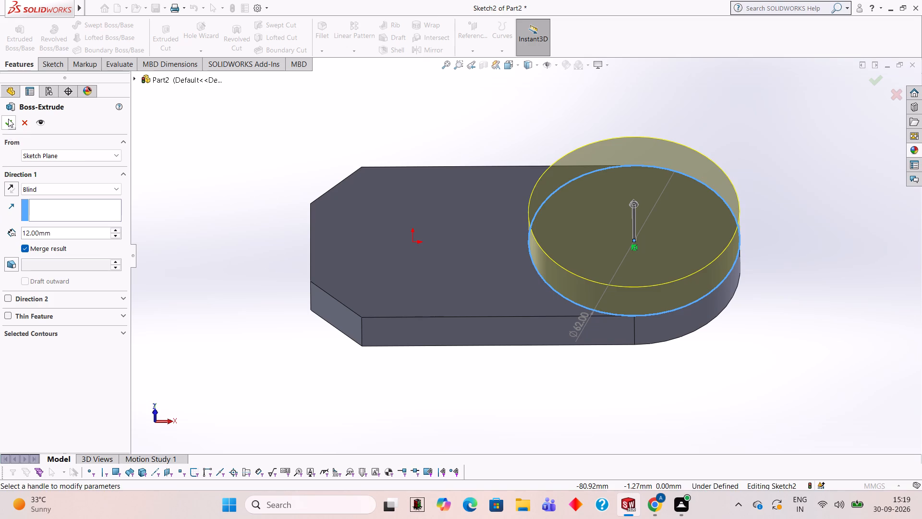
pyautogui.click(194, 239)
# Open a sketch on the circular boss's flat end face and draw a 45 mm diameter circle centred on the boss.
pyautogui.moveTo(444, 212); pyautogui.dragTo(446, 241, button='middle')
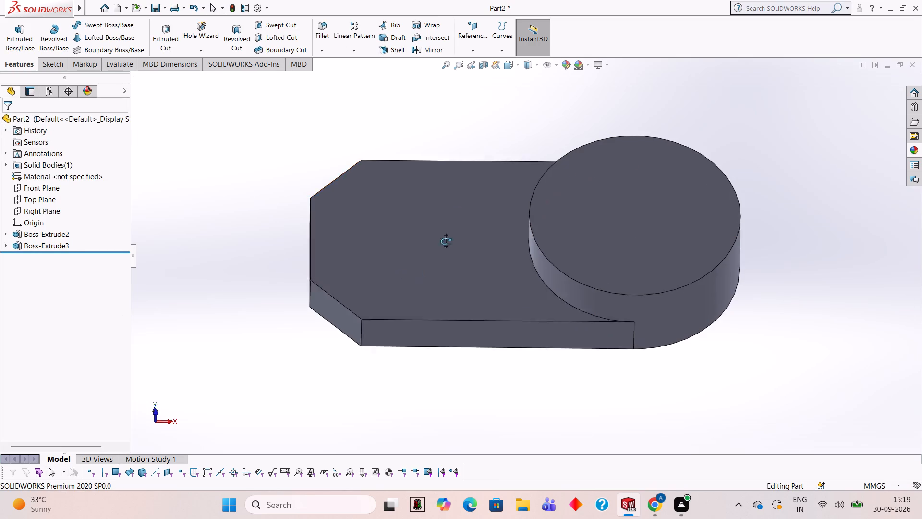
pyautogui.moveTo(446, 241); pyautogui.dragTo(447, 300, button='middle')
pyautogui.click(666, 223)
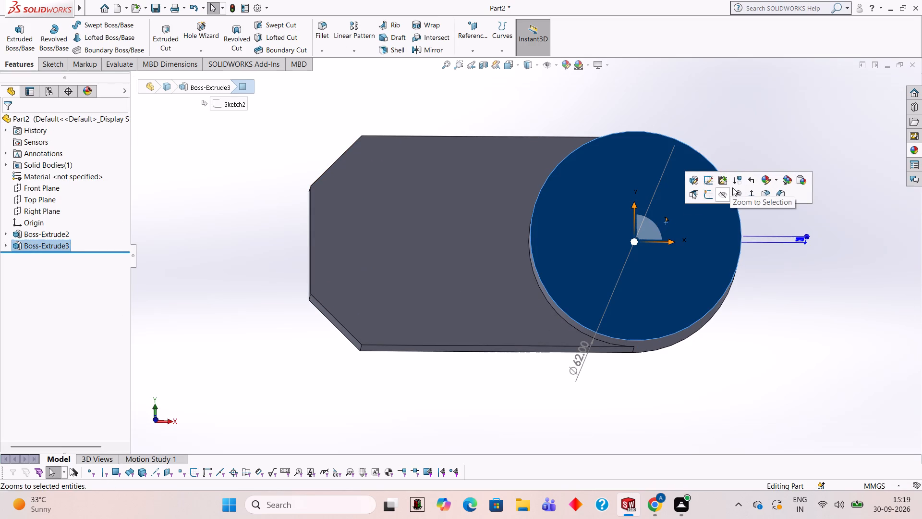
pyautogui.click(706, 194)
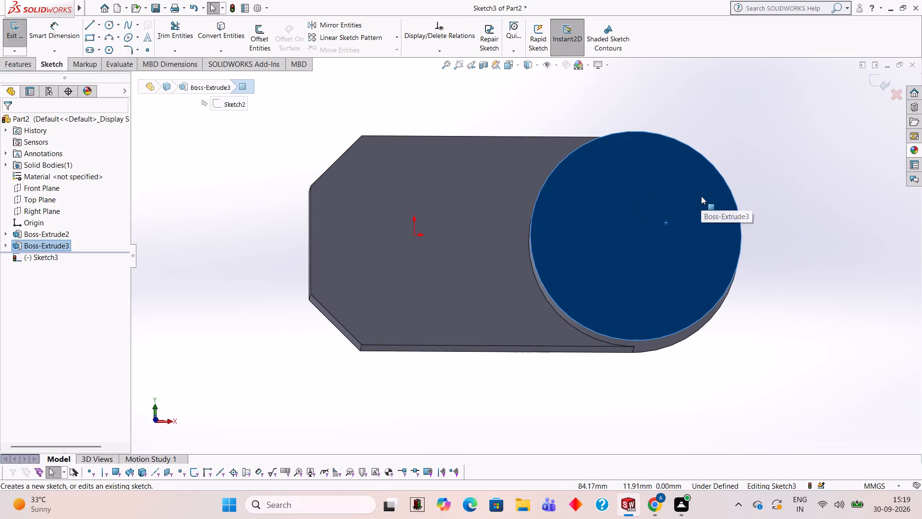
pyautogui.hotkey('ctrl', '8')
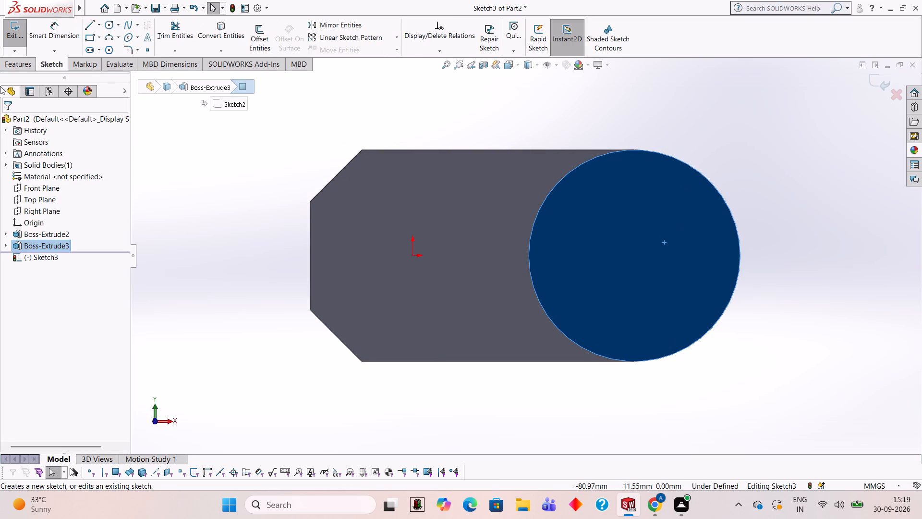
pyautogui.click(109, 20)
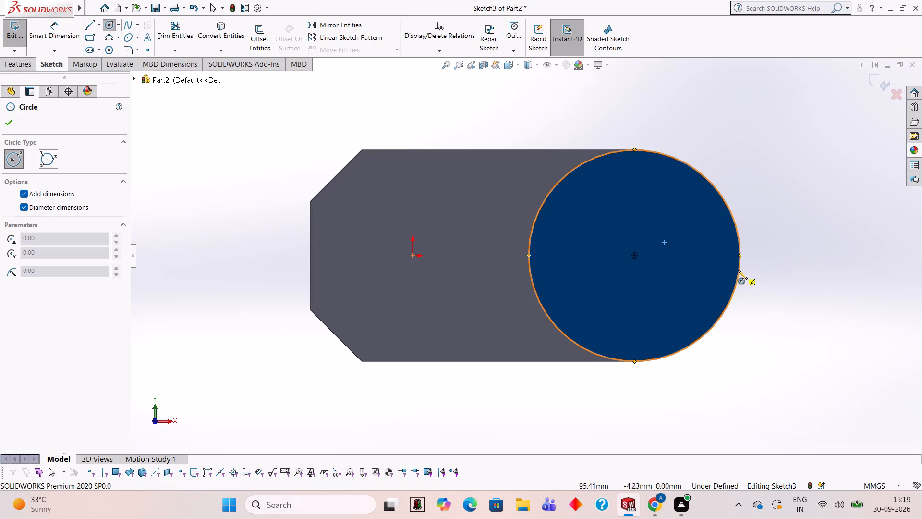
pyautogui.click(636, 258)
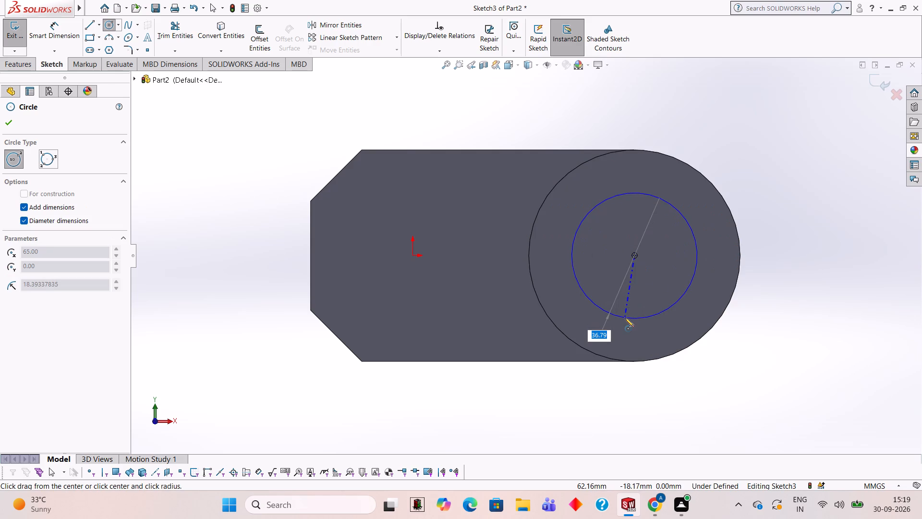
pyautogui.write('45')
pyautogui.press('Return')
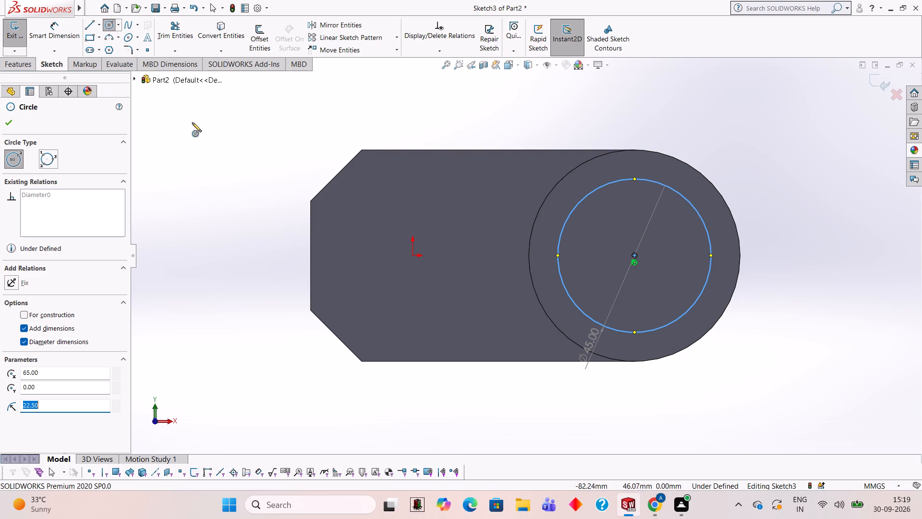
# Cut-extrude the 45 mm circle to a blind depth of 25 mm through the boss and plate.
pyautogui.click(14, 70)
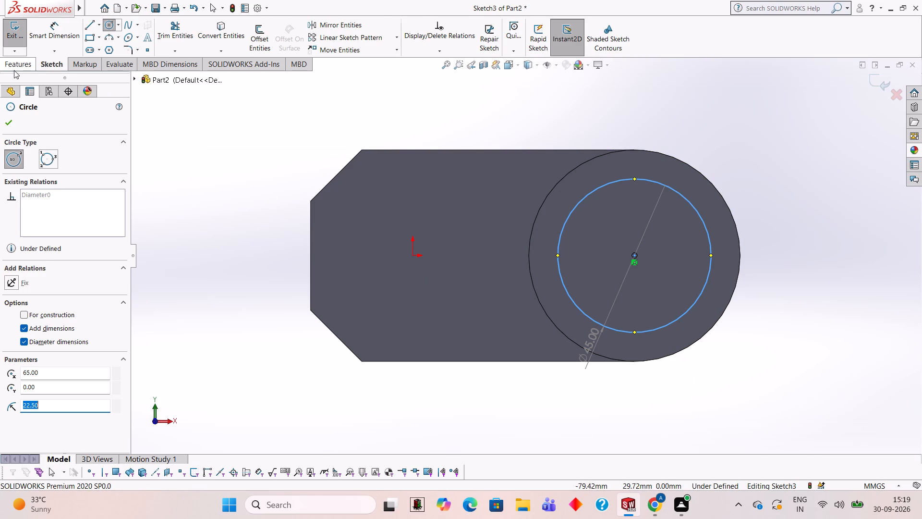
pyautogui.click(169, 32)
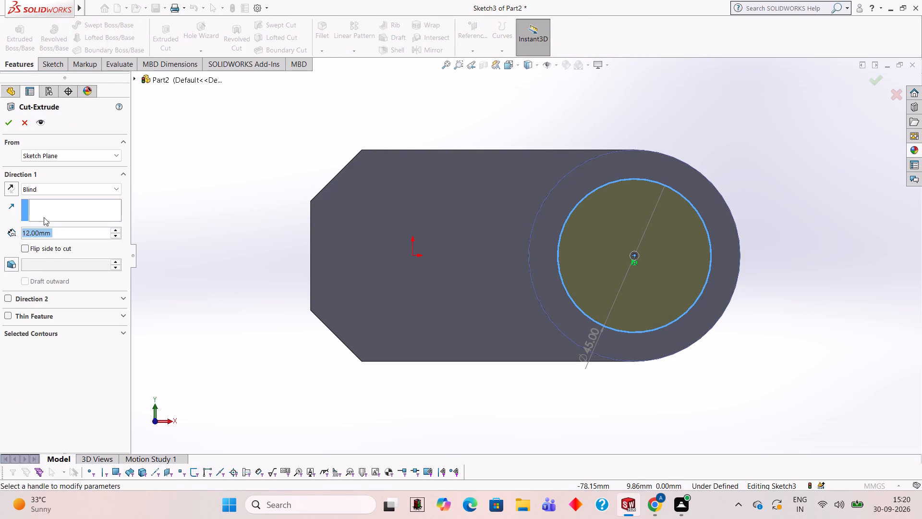
pyautogui.write('25')
pyautogui.press('Return')
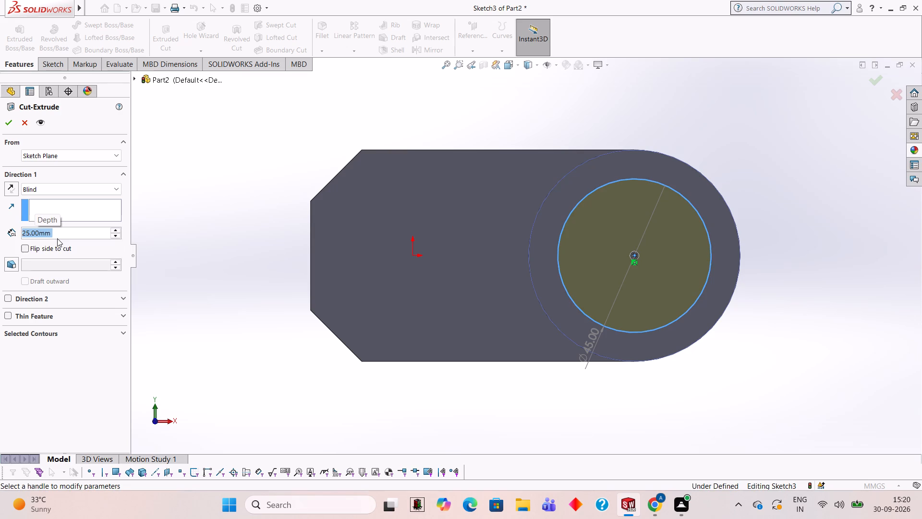
pyautogui.click(5, 119)
pyautogui.click(252, 207)
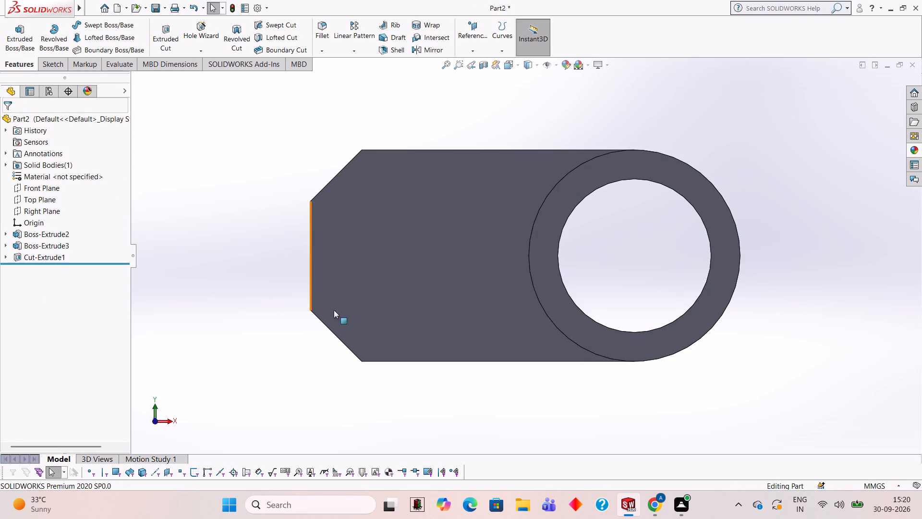
# Inspect the part from several sides, checking the plate thickness, the raised ring and the bored hole.
pyautogui.moveTo(502, 403); pyautogui.dragTo(504, 213, button='middle')
pyautogui.moveTo(532, 344); pyautogui.dragTo(531, 340)
pyautogui.moveTo(532, 344); pyautogui.dragTo(528, 301, button='middle')
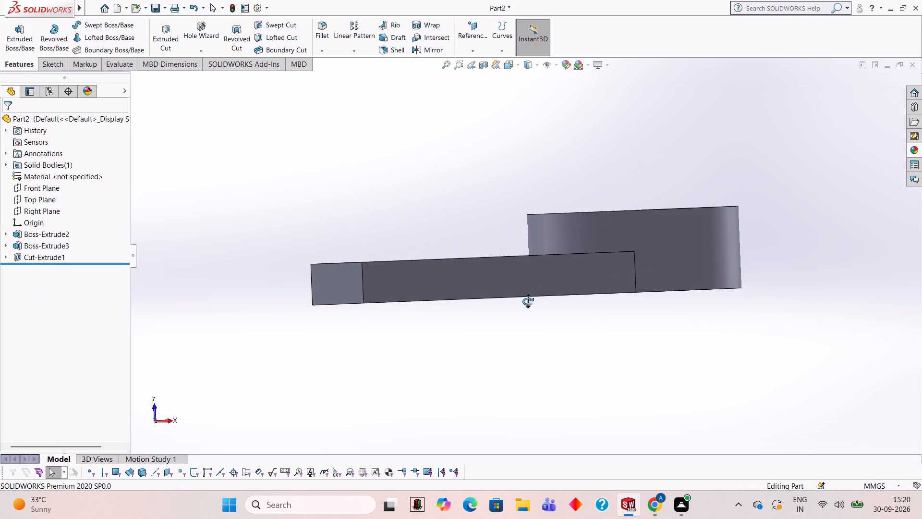
pyautogui.moveTo(528, 301); pyautogui.dragTo(527, 301, button='middle')
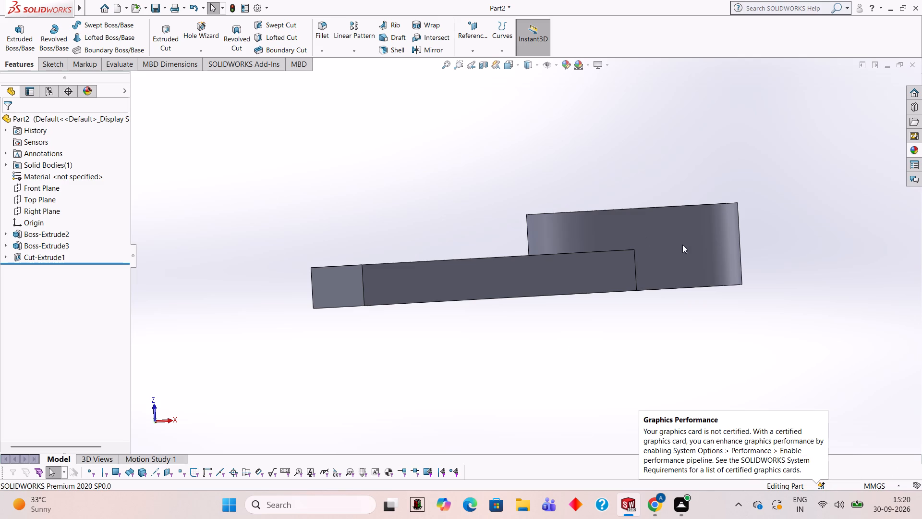
pyautogui.moveTo(574, 189); pyautogui.dragTo(717, 352, button='middle')
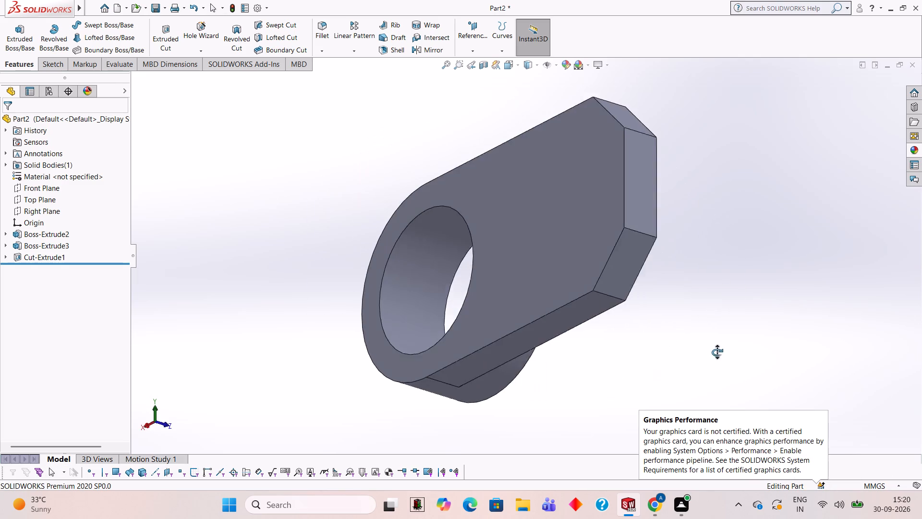
pyautogui.moveTo(717, 352); pyautogui.dragTo(590, 346, button='middle')
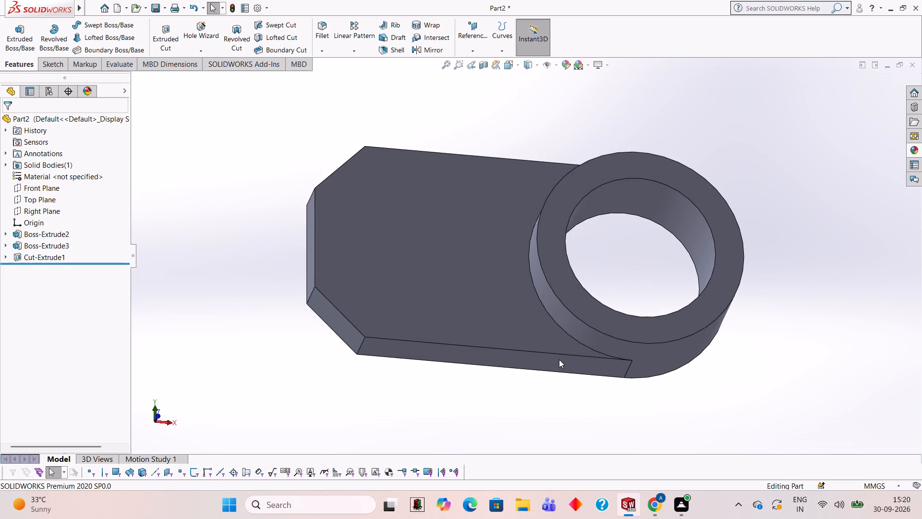
pyautogui.moveTo(649, 279); pyautogui.dragTo(627, 295, button='middle')
pyautogui.scroll(-1, 627, 295)
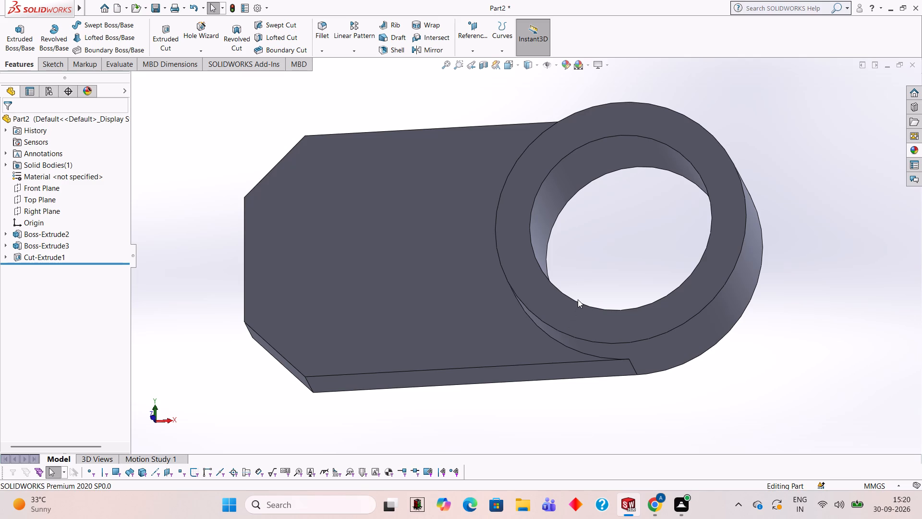
pyautogui.moveTo(614, 224); pyautogui.dragTo(635, 248, button='middle')
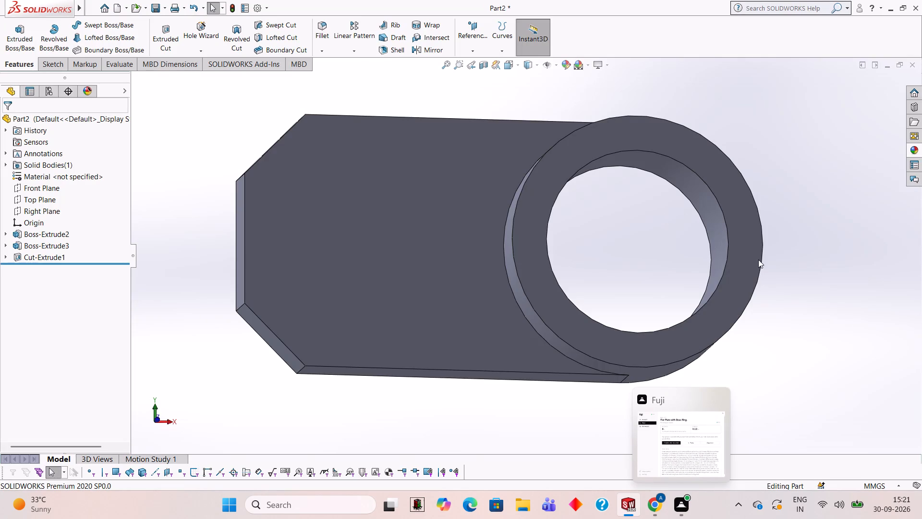
pyautogui.moveTo(779, 297); pyautogui.dragTo(736, 333, button='middle')
pyautogui.moveTo(779, 299); pyautogui.dragTo(736, 333)
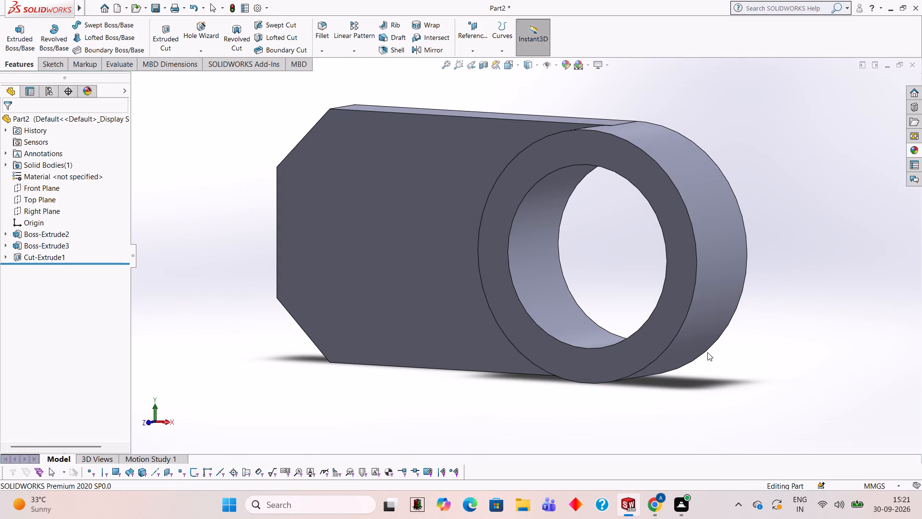
pyautogui.moveTo(814, 271); pyautogui.dragTo(781, 291, button='middle')
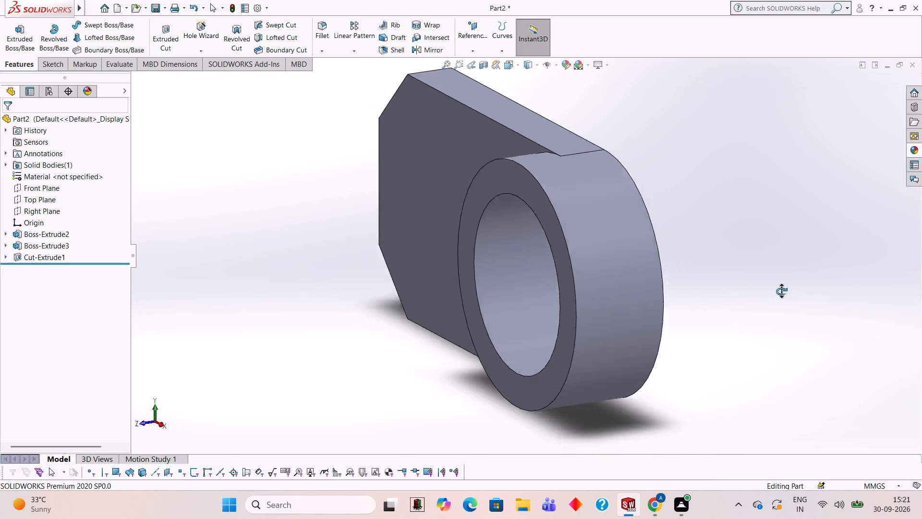
pyautogui.moveTo(781, 291); pyautogui.dragTo(806, 278, button='middle')
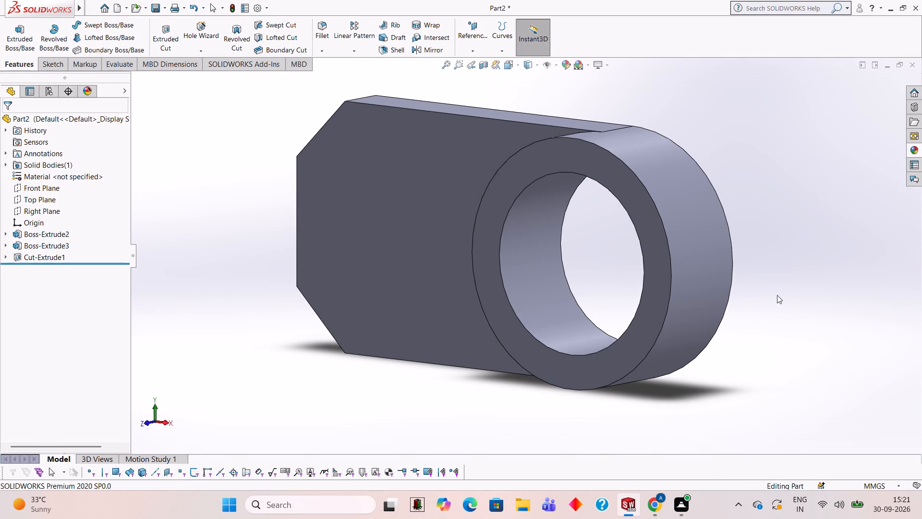
pyautogui.moveTo(740, 240); pyautogui.dragTo(765, 252, button='middle')
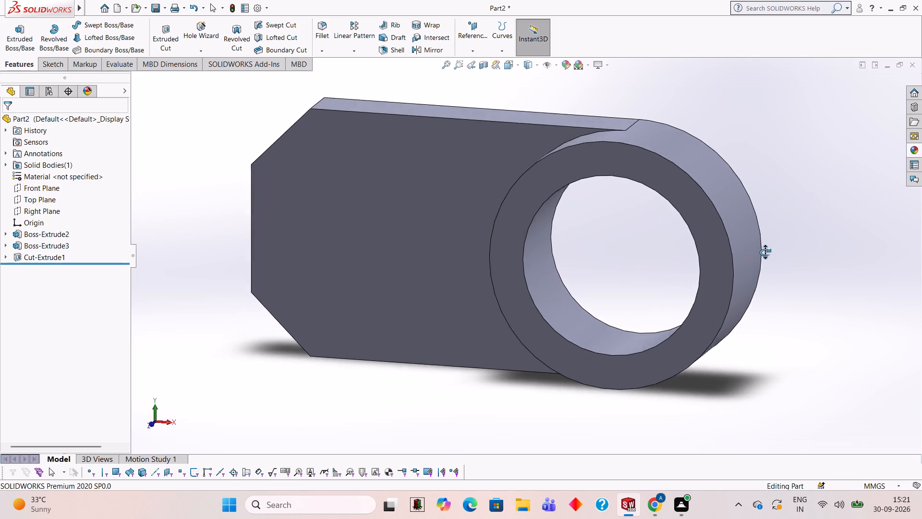
pyautogui.moveTo(765, 252); pyautogui.dragTo(921, 329, button='middle')
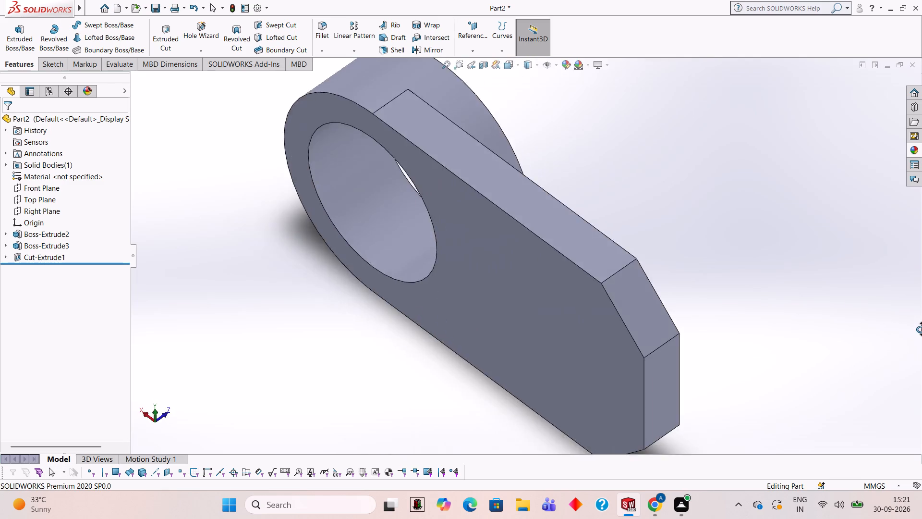
pyautogui.moveTo(921, 329); pyautogui.dragTo(790, 249, button='middle')
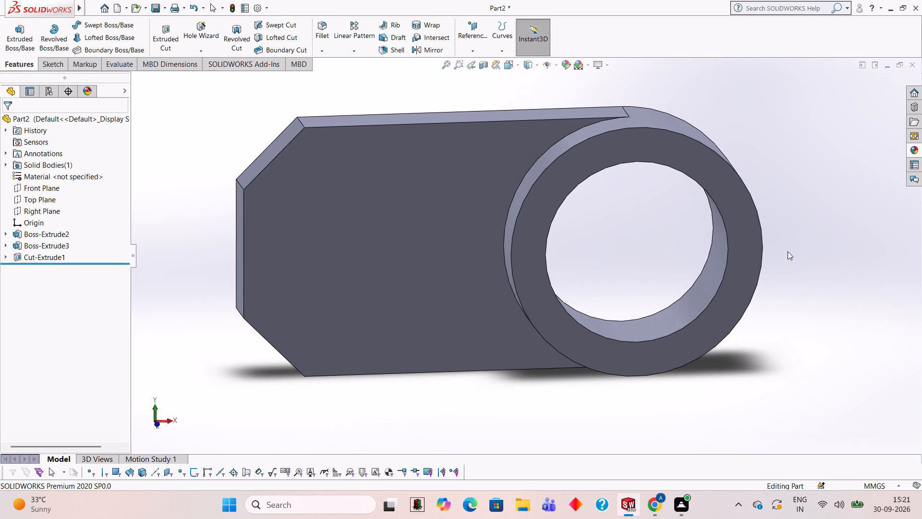
# Open a new sketch on the plate's large flat face beside the ring and view it face-on.
pyautogui.click(387, 254)
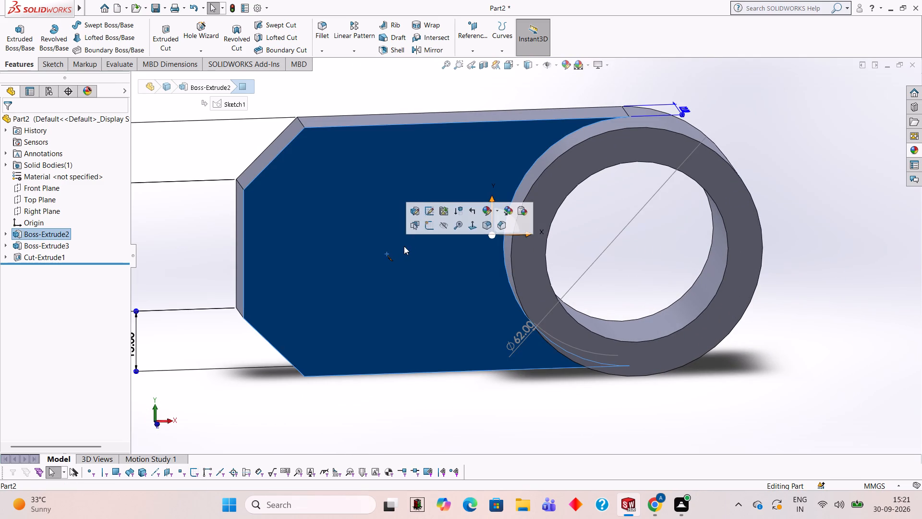
pyautogui.click(431, 231)
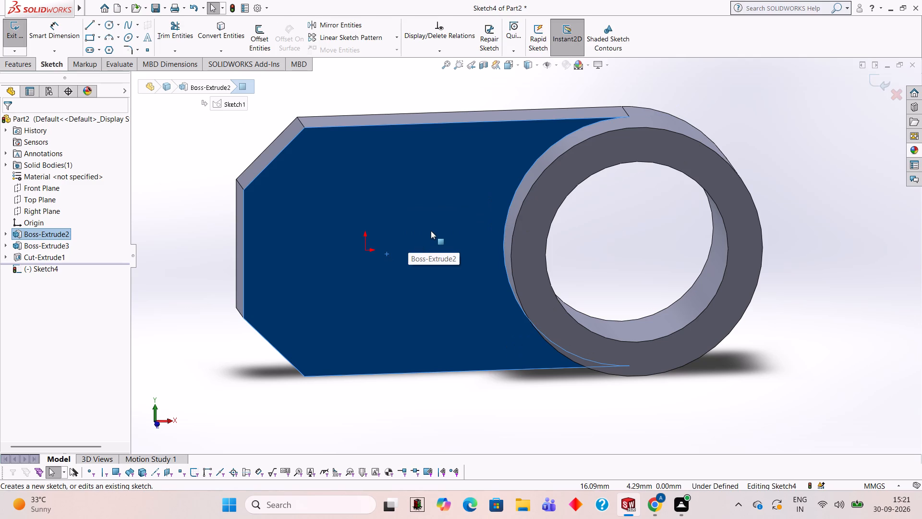
pyautogui.hotkey('ctrl', '8')
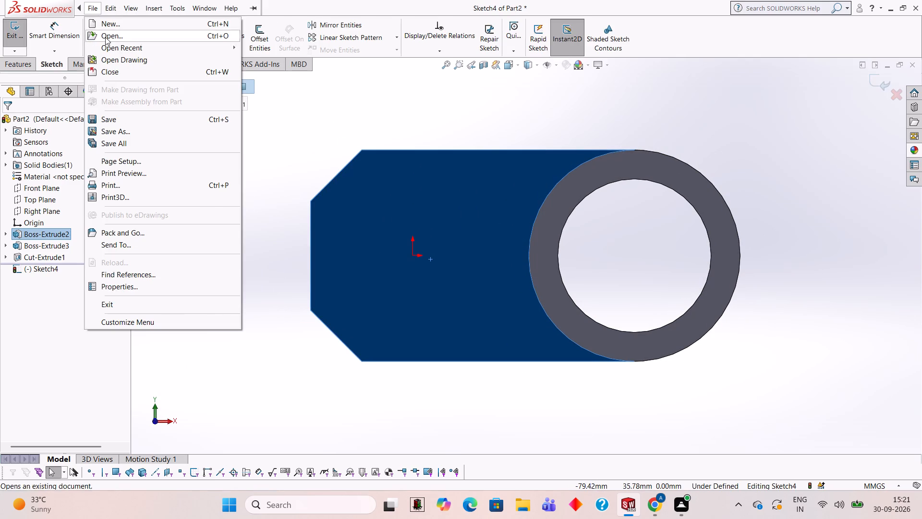
pyautogui.click(270, 103)
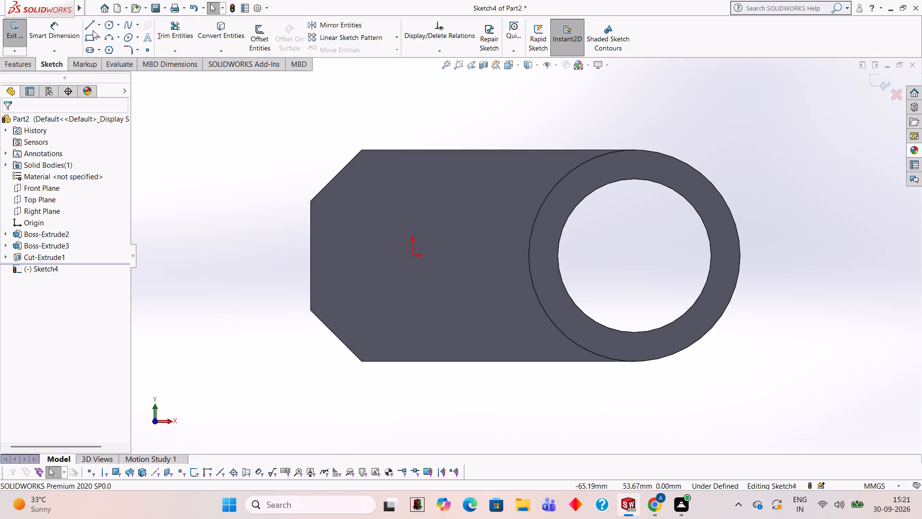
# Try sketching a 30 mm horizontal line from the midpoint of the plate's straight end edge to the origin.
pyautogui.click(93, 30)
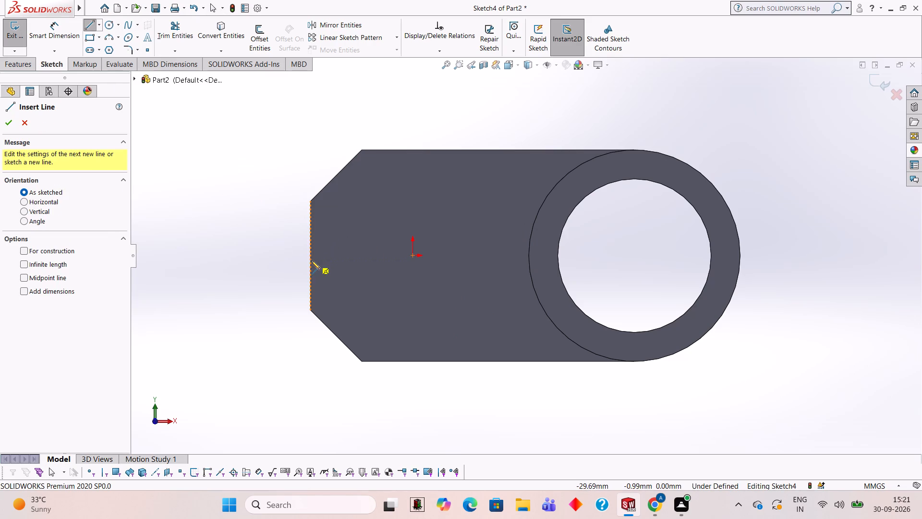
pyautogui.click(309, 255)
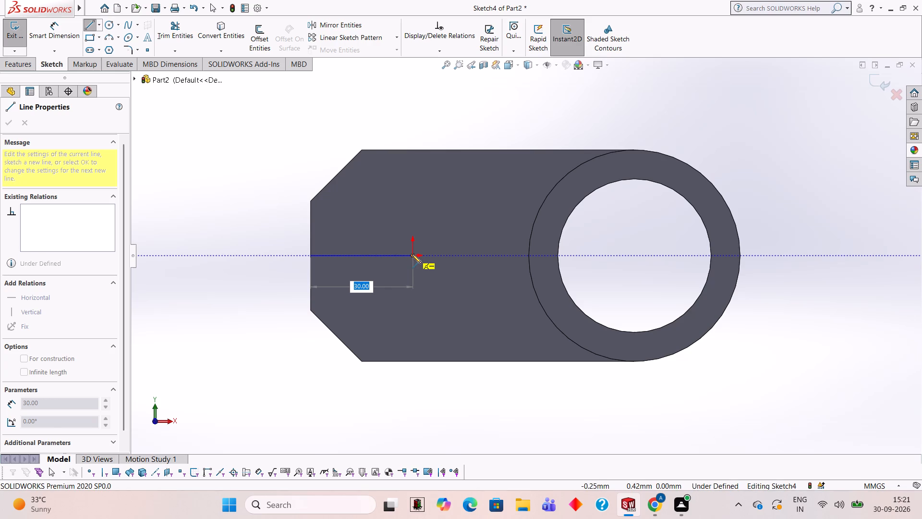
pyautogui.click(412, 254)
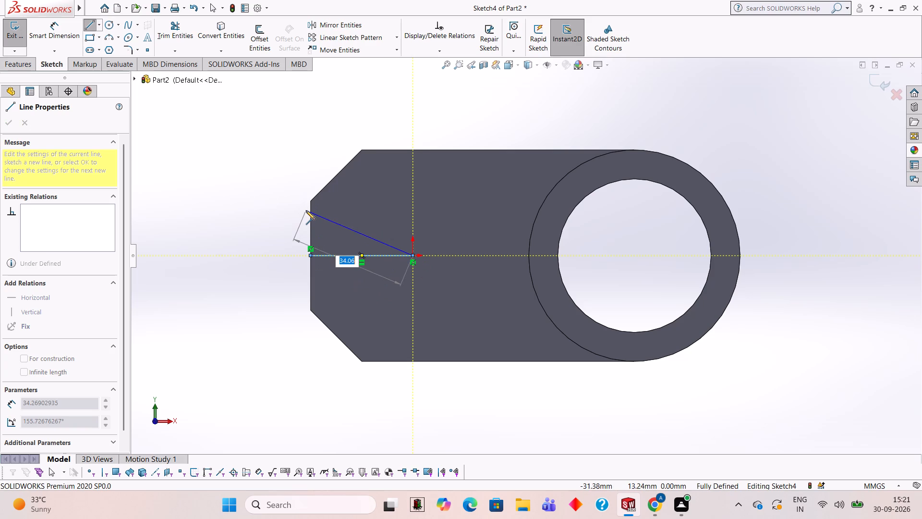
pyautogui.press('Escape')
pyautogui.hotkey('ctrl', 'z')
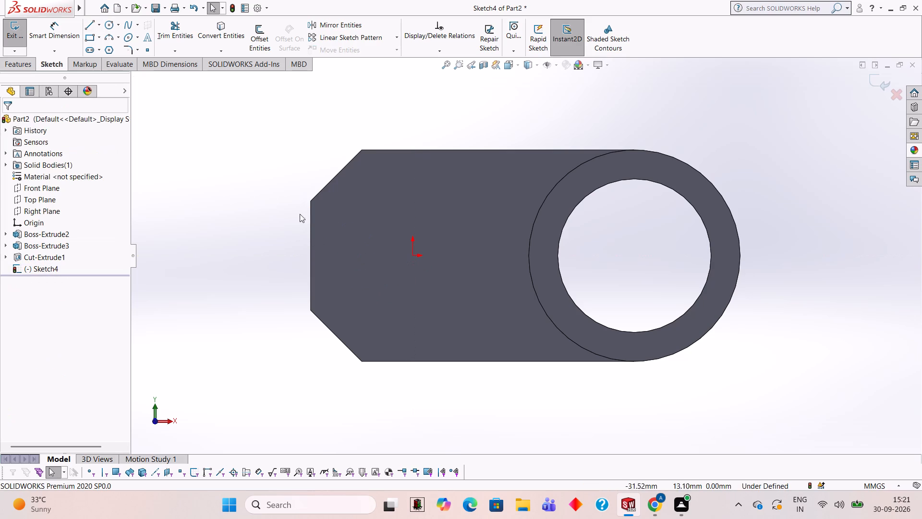
# Sketch a 30 mm diameter circle centred on the origin on the plate's large flat face.
pyautogui.click(110, 26)
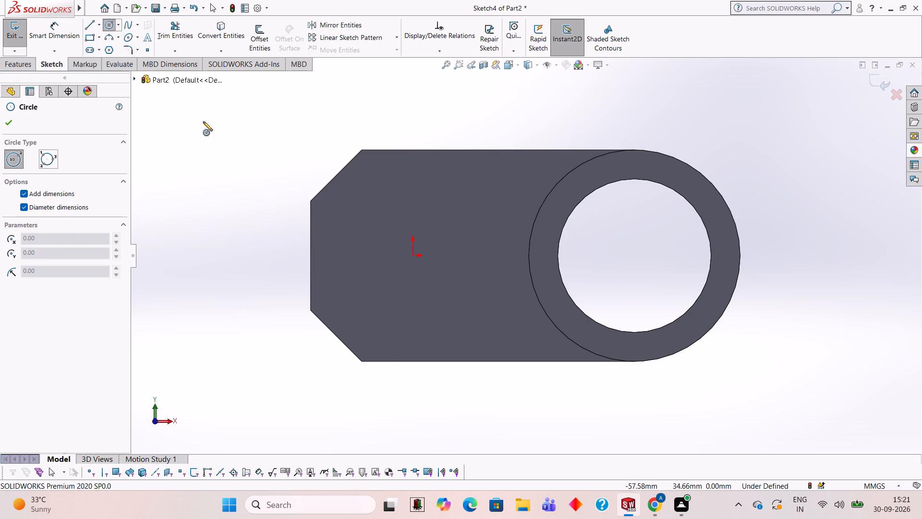
pyautogui.click(412, 255)
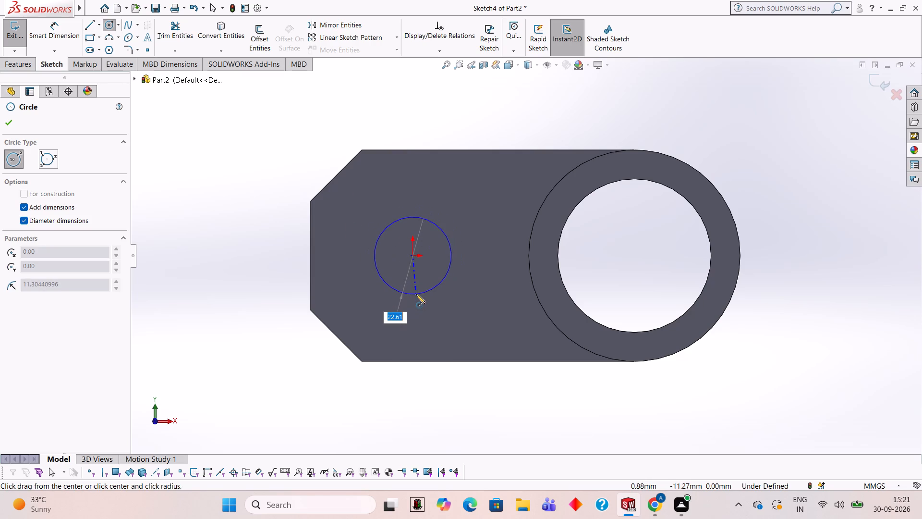
pyautogui.write('30')
pyautogui.press('Return')
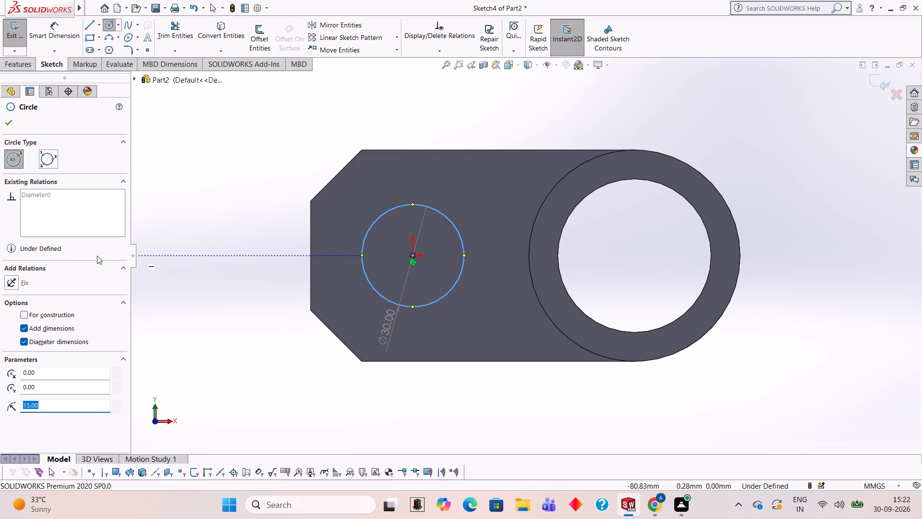
# Cut-extrude the 30 mm circle through the plate with a blind depth of 25 mm.
pyautogui.click(20, 64)
pyautogui.click(166, 37)
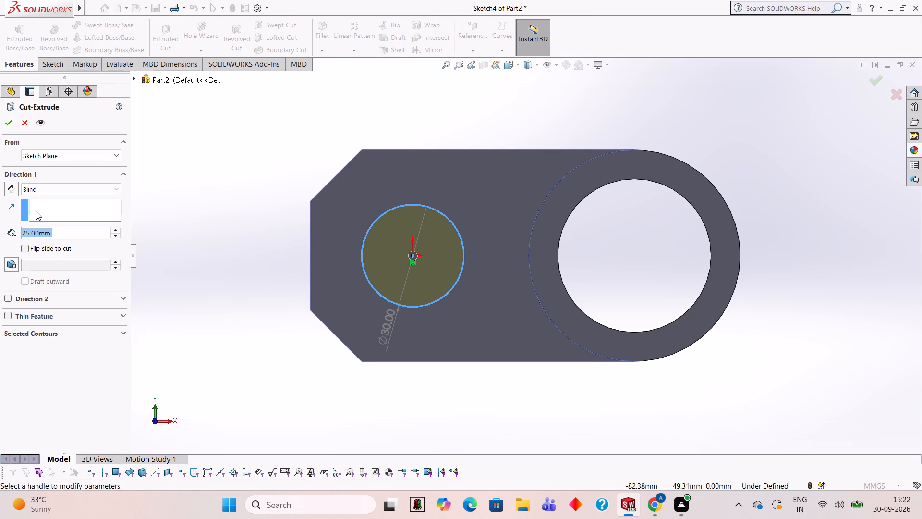
pyautogui.click(7, 129)
pyautogui.click(187, 179)
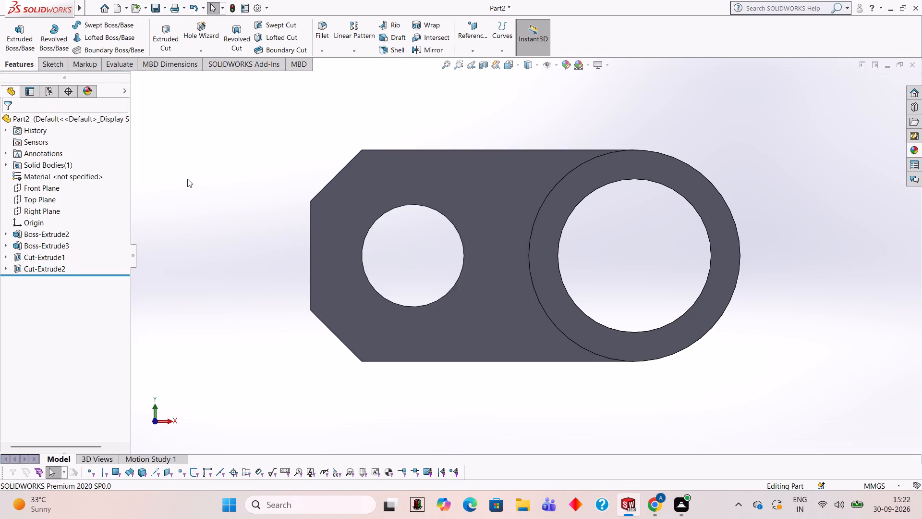
# Inspect the part from the front, back and edges, checking both holes and the raised ring.
pyautogui.moveTo(203, 182); pyautogui.dragTo(298, 214, button='middle')
pyautogui.scroll(1, 298, 213)
pyautogui.moveTo(392, 229); pyautogui.dragTo(319, 233, button='middle')
pyautogui.moveTo(708, 215); pyautogui.dragTo(691, 220, button='middle')
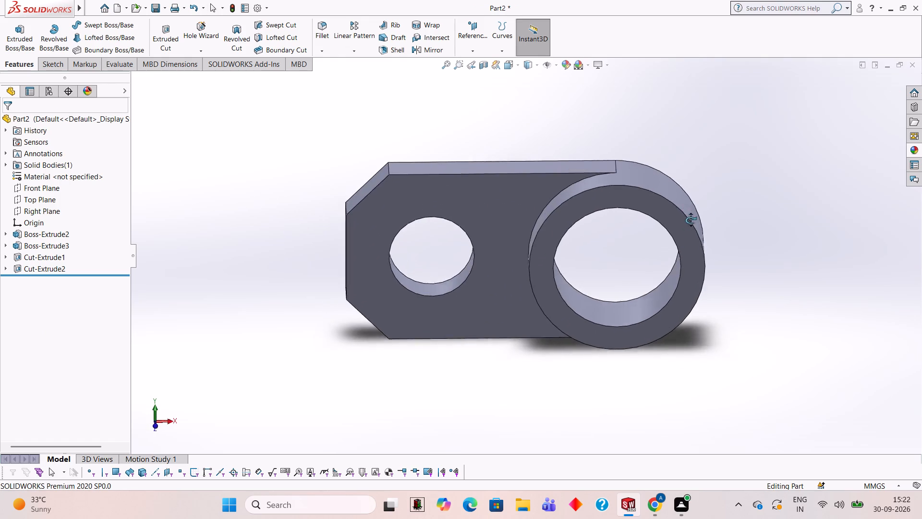
pyautogui.moveTo(691, 220); pyautogui.dragTo(684, 198, button='middle')
pyautogui.moveTo(708, 236); pyautogui.dragTo(710, 232, button='middle')
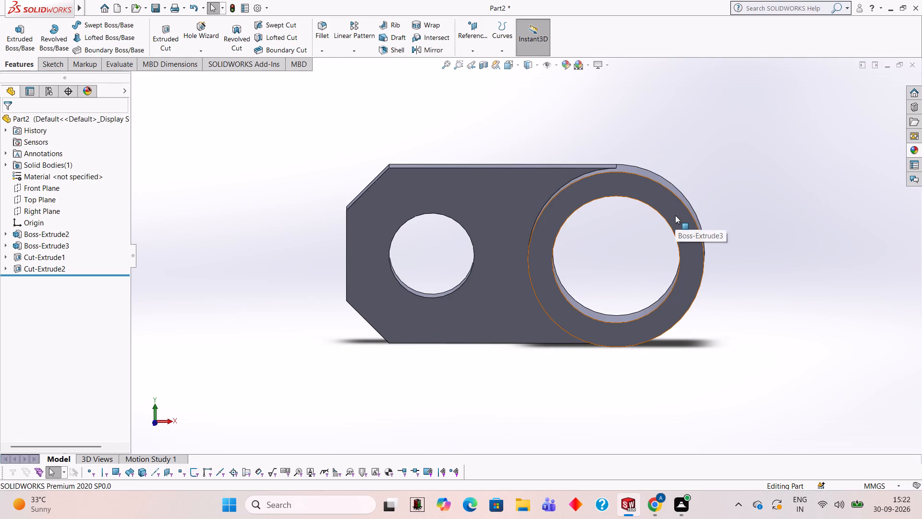
pyautogui.moveTo(718, 160); pyautogui.dragTo(659, 186, button='middle')
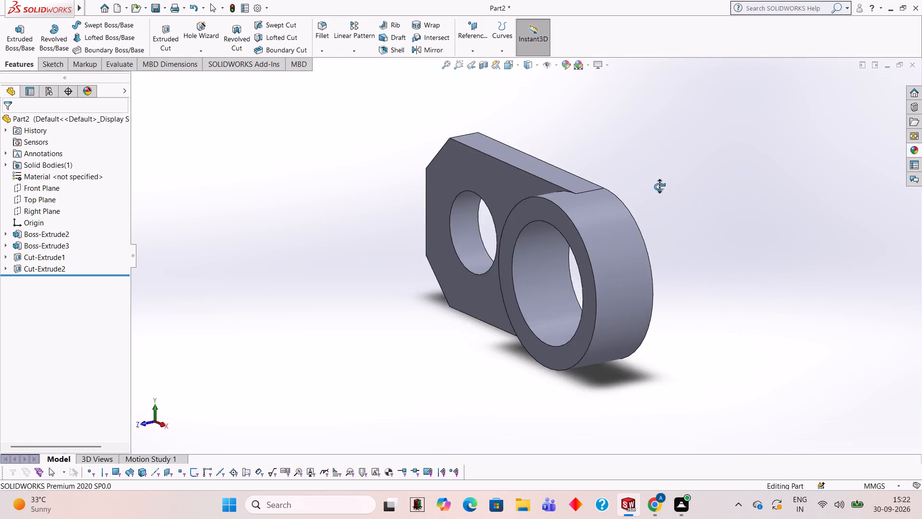
pyautogui.moveTo(659, 186); pyautogui.dragTo(533, 328, button='middle')
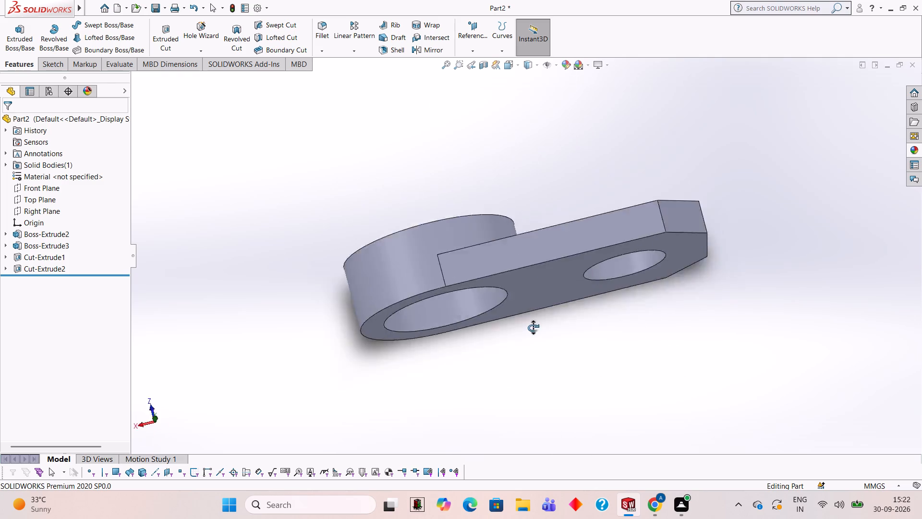
pyautogui.moveTo(533, 328); pyautogui.dragTo(628, 305, button='middle')
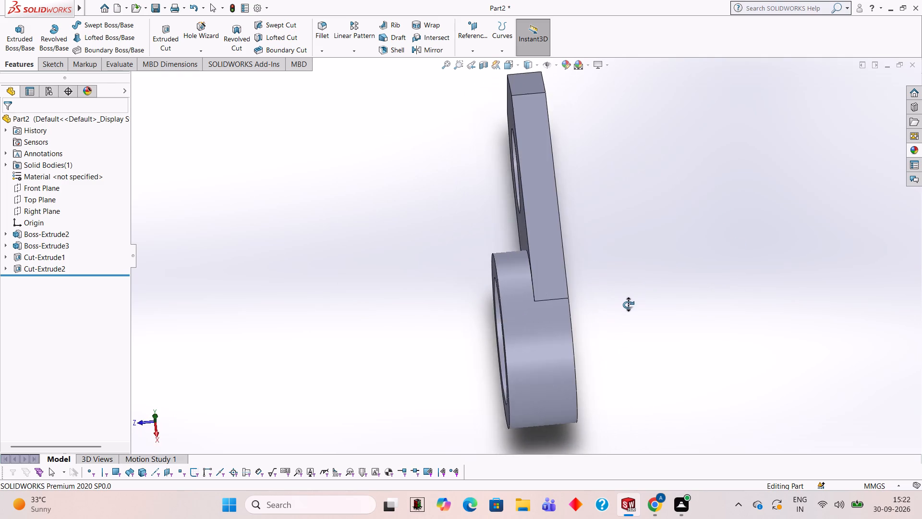
pyautogui.moveTo(628, 305); pyautogui.dragTo(793, 200, button='middle')
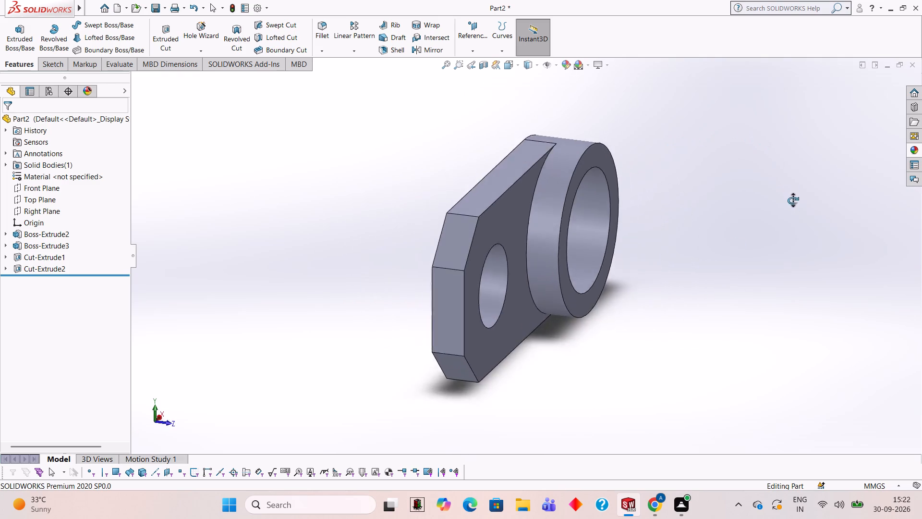
pyautogui.moveTo(793, 200); pyautogui.dragTo(830, 203, button='middle')
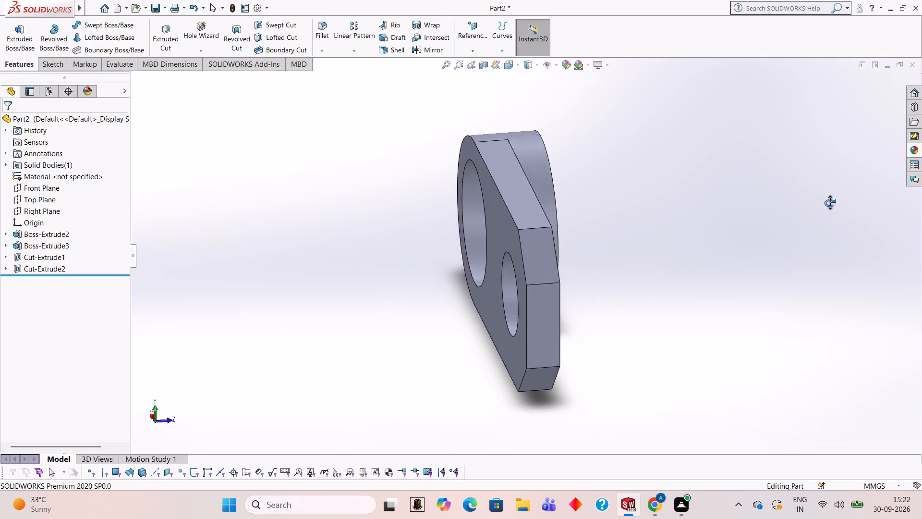
pyautogui.moveTo(830, 203); pyautogui.dragTo(615, 180, button='middle')
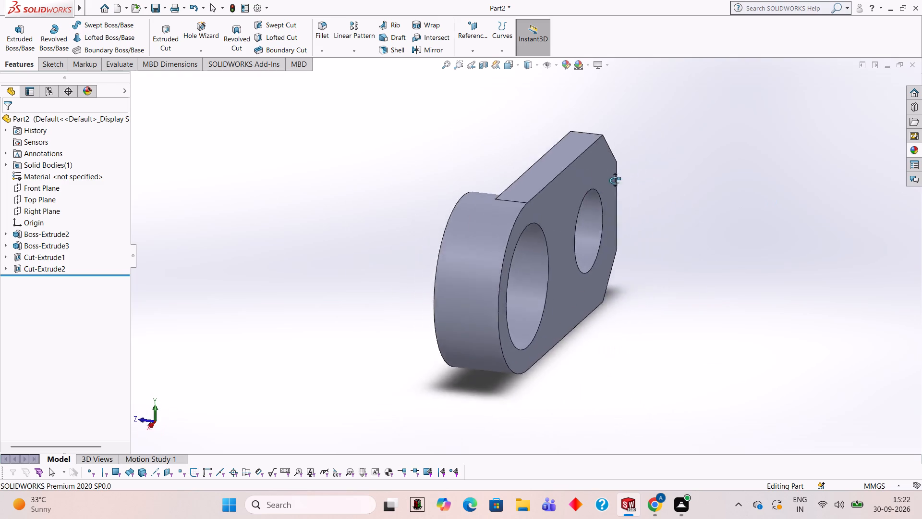
pyautogui.moveTo(615, 180); pyautogui.dragTo(514, 323, button='middle')
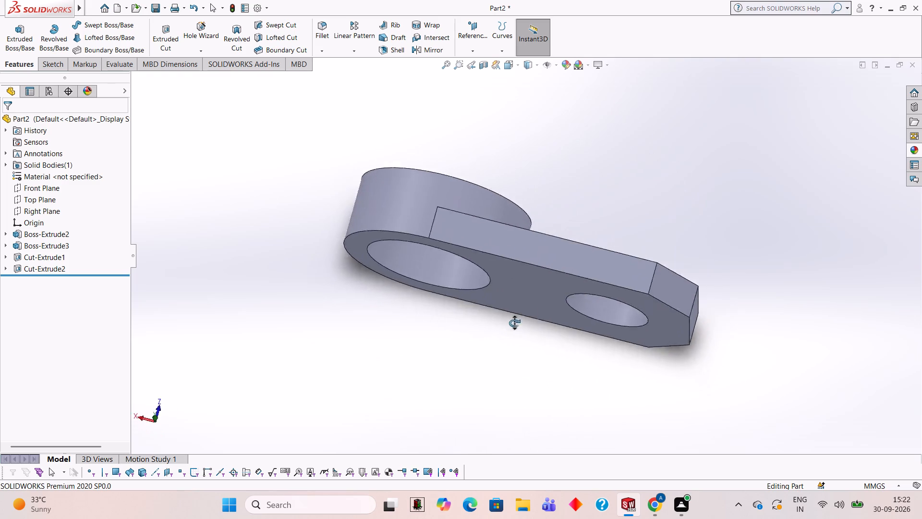
pyautogui.moveTo(514, 323); pyautogui.dragTo(691, 180, button='middle')
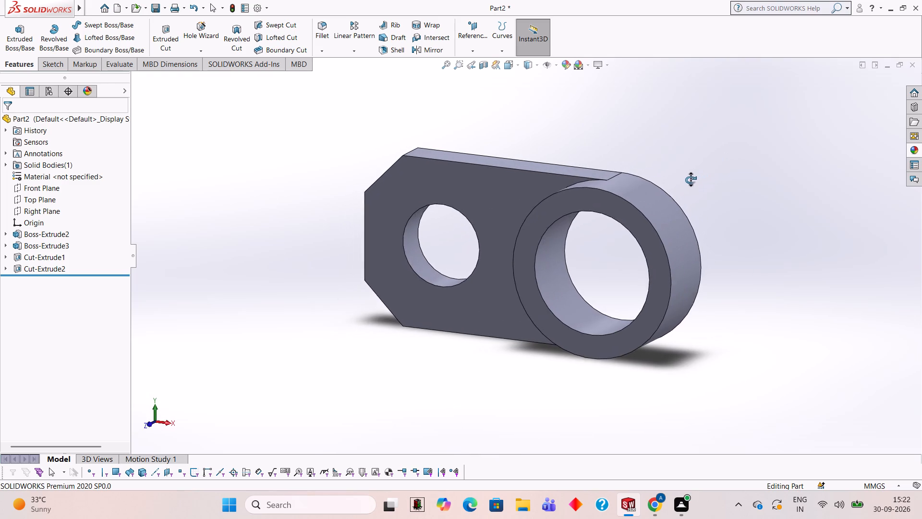
pyautogui.moveTo(691, 180); pyautogui.dragTo(689, 182, button='middle')
pyautogui.moveTo(690, 181); pyautogui.dragTo(685, 181, button='middle')
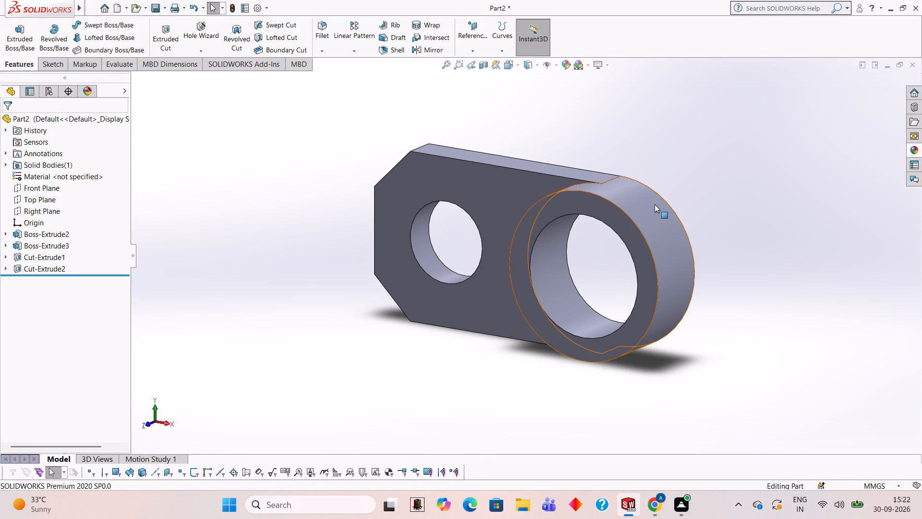
# Apply the Blue LED appearance from the Lights category to the whole part.
pyautogui.click(912, 152)
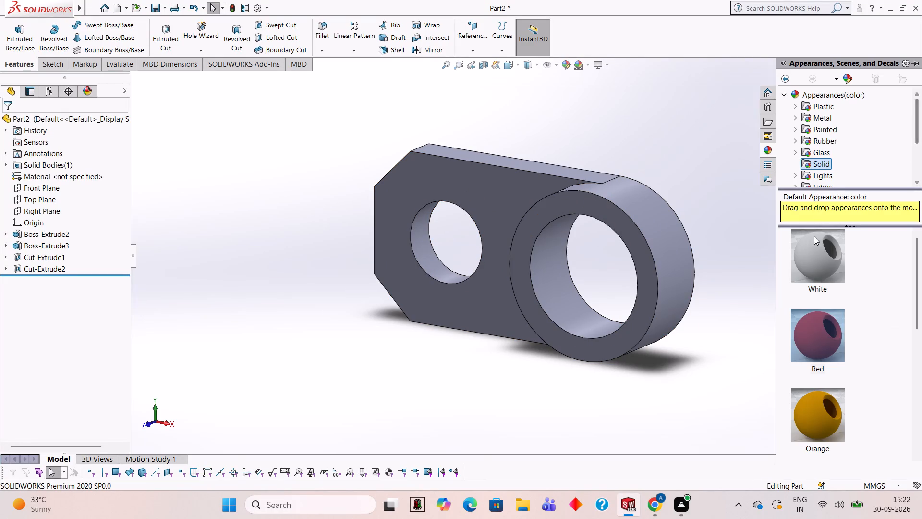
pyautogui.click(815, 173)
pyautogui.click(797, 175)
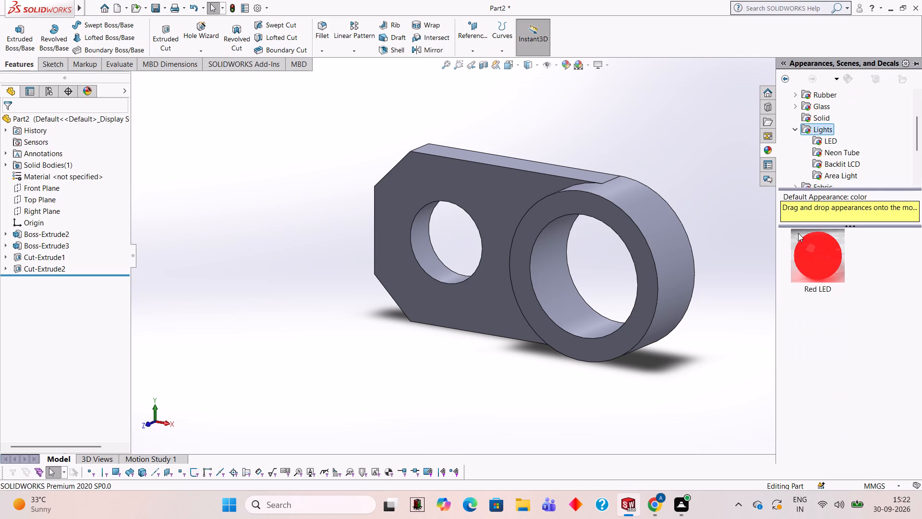
pyautogui.click(841, 144)
pyautogui.click(836, 144)
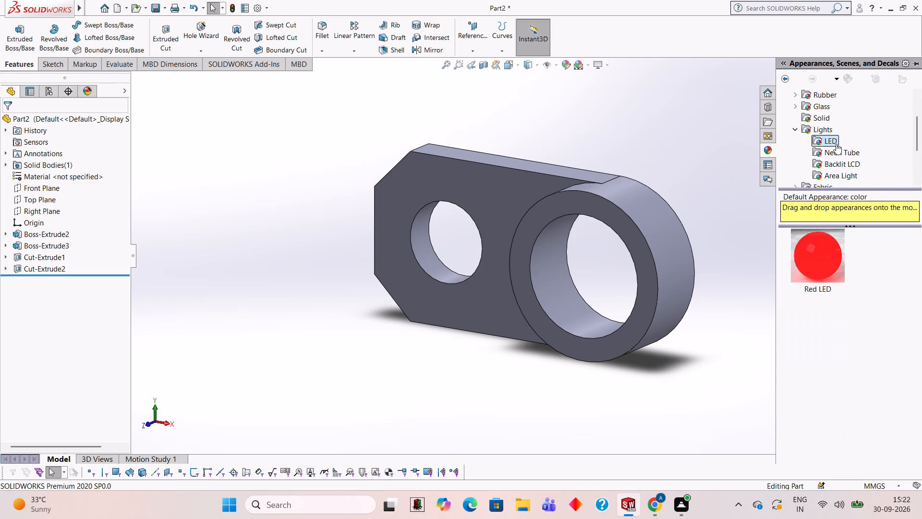
pyautogui.moveTo(822, 324); pyautogui.dragTo(541, 195)
pyautogui.click(570, 194)
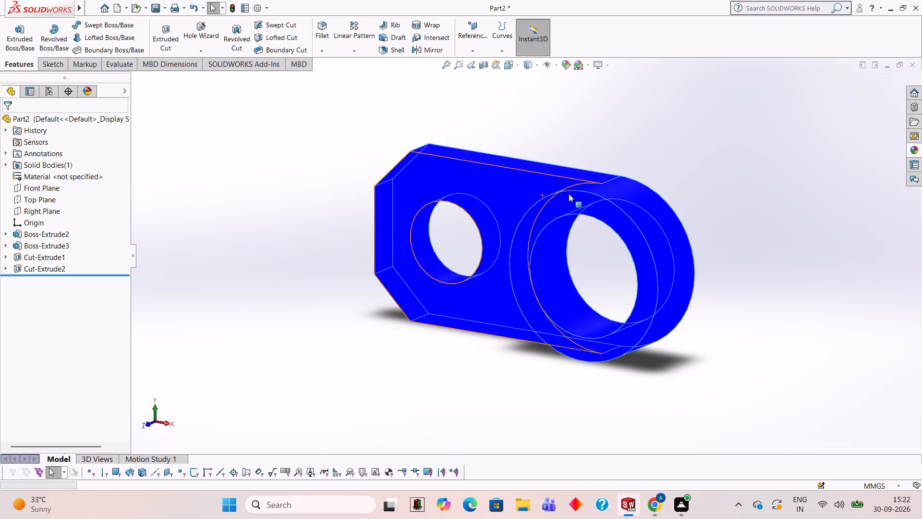
# Apply the Red LED appearance to the inner walls of the ring's bore and the smaller plate hole.
pyautogui.click(910, 146)
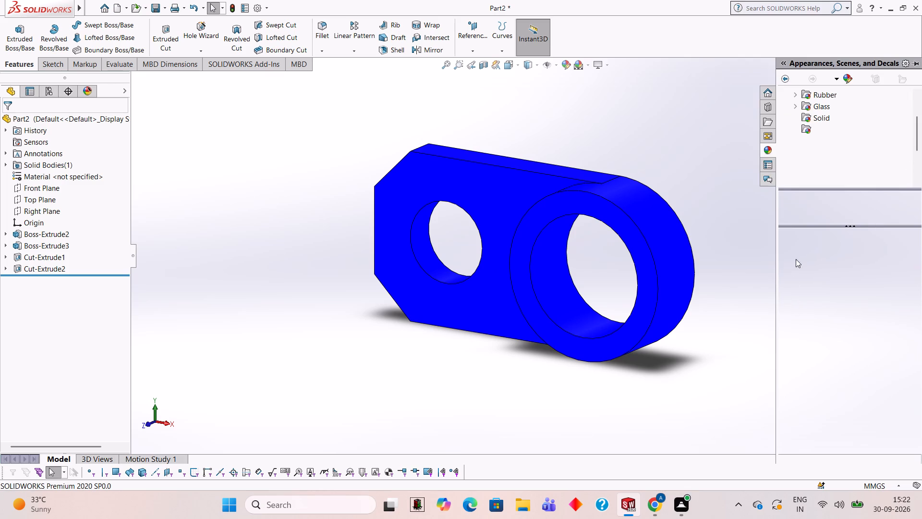
pyautogui.moveTo(815, 257); pyautogui.dragTo(552, 272)
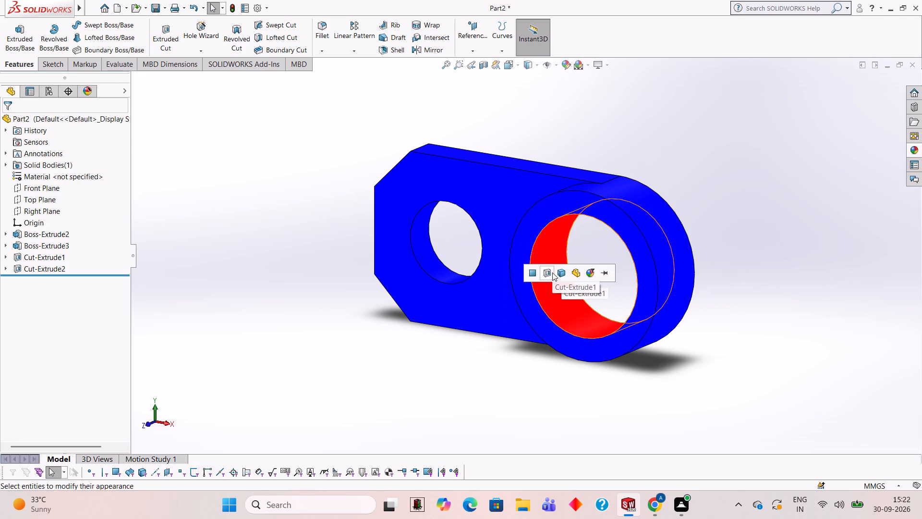
pyautogui.click(552, 272)
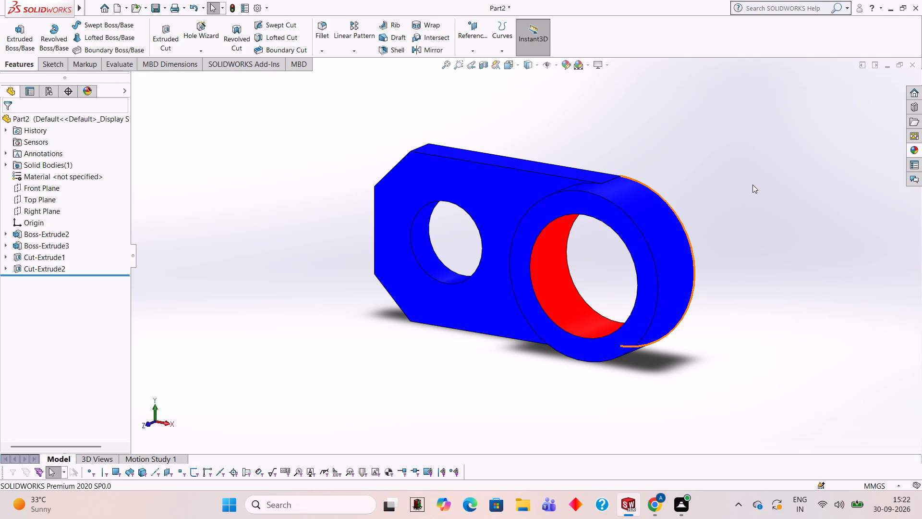
pyautogui.click(913, 150)
pyautogui.moveTo(815, 256); pyautogui.dragTo(521, 272)
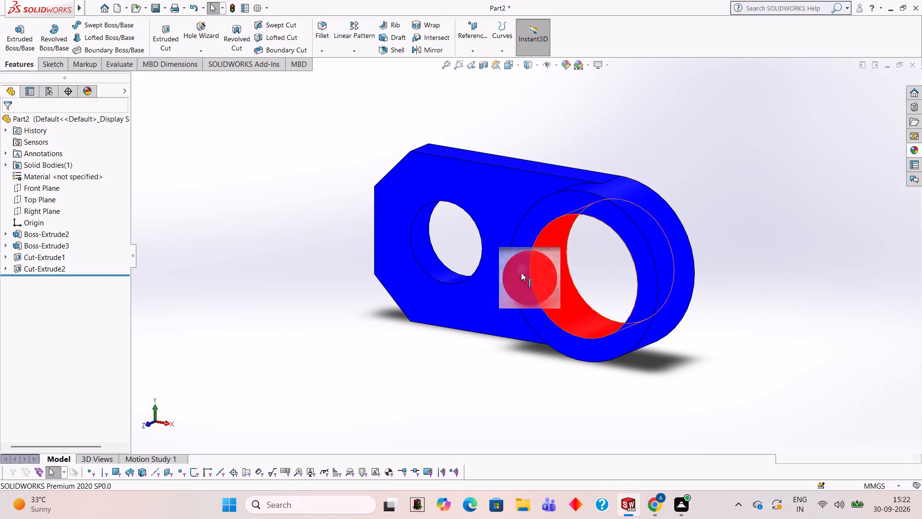
pyautogui.moveTo(521, 272); pyautogui.dragTo(428, 242)
pyautogui.click(428, 242)
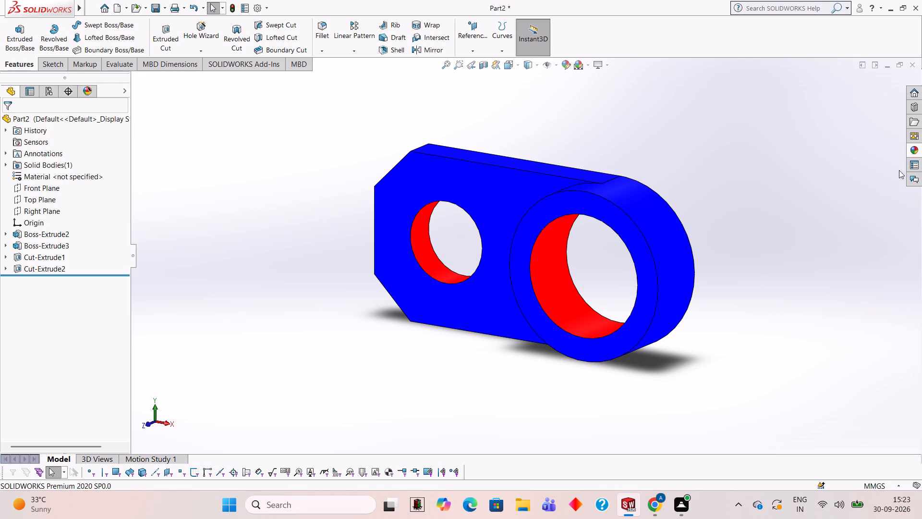
# Apply the Yellow LED appearance to the front annular face of the raised ring.
pyautogui.click(912, 150)
pyautogui.moveTo(801, 418); pyautogui.dragTo(636, 277)
pyautogui.scroll(-3, 687, 244)
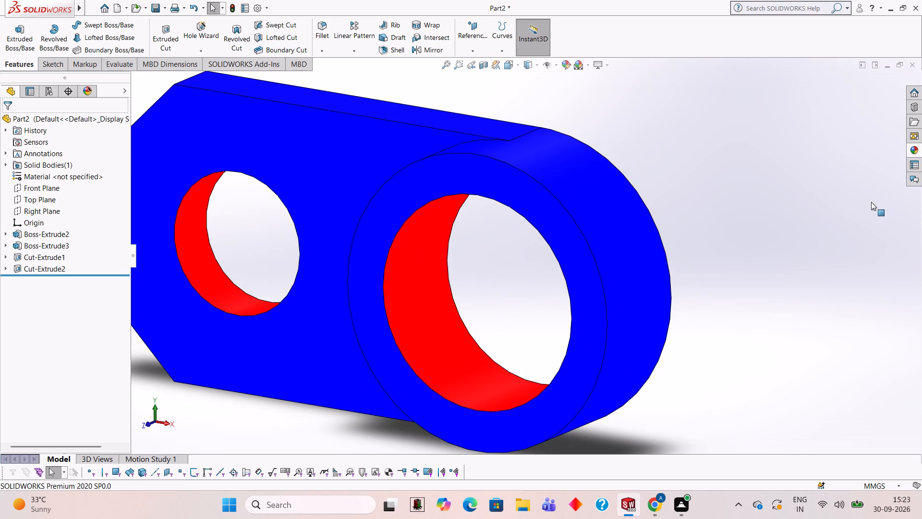
pyautogui.click(916, 144)
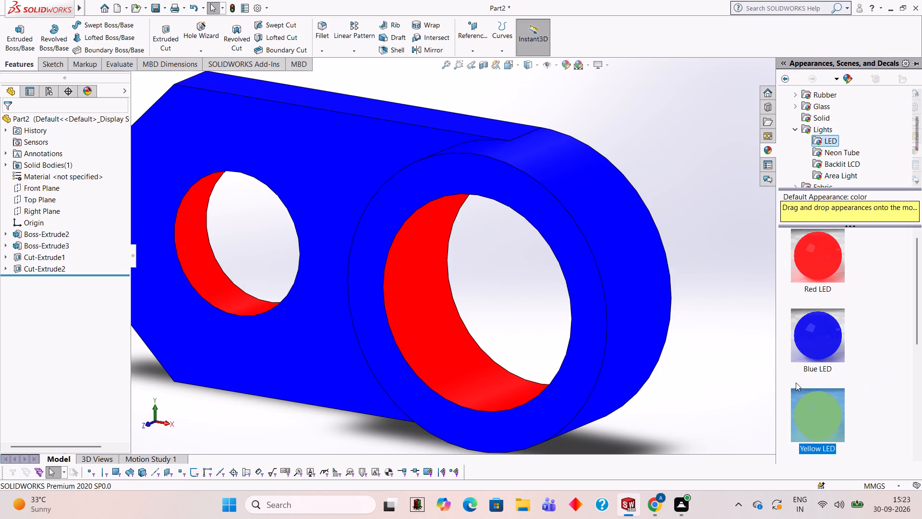
pyautogui.moveTo(812, 425); pyautogui.dragTo(575, 301)
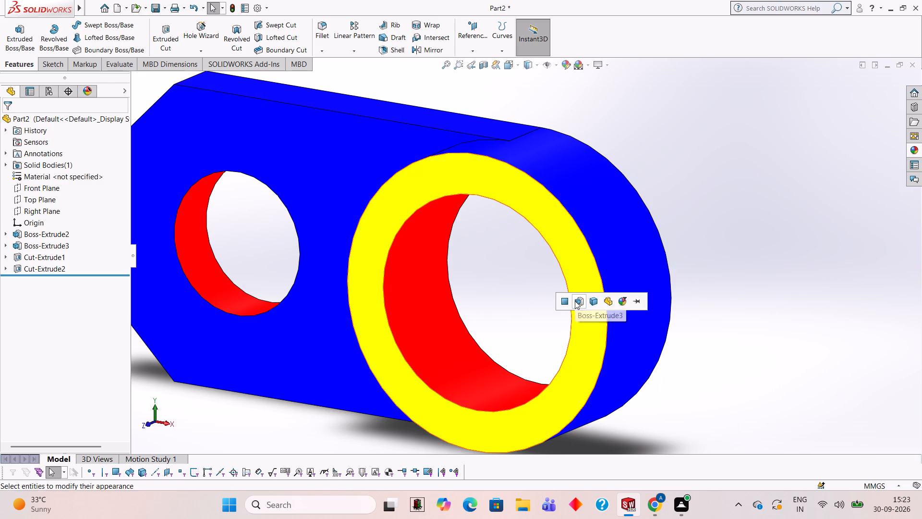
pyautogui.click(575, 301)
# Examine the coloured part from several sides, checking the ring face, both hole walls and the plate.
pyautogui.scroll(4, 591, 292)
pyautogui.moveTo(596, 266); pyautogui.dragTo(732, 245, button='middle')
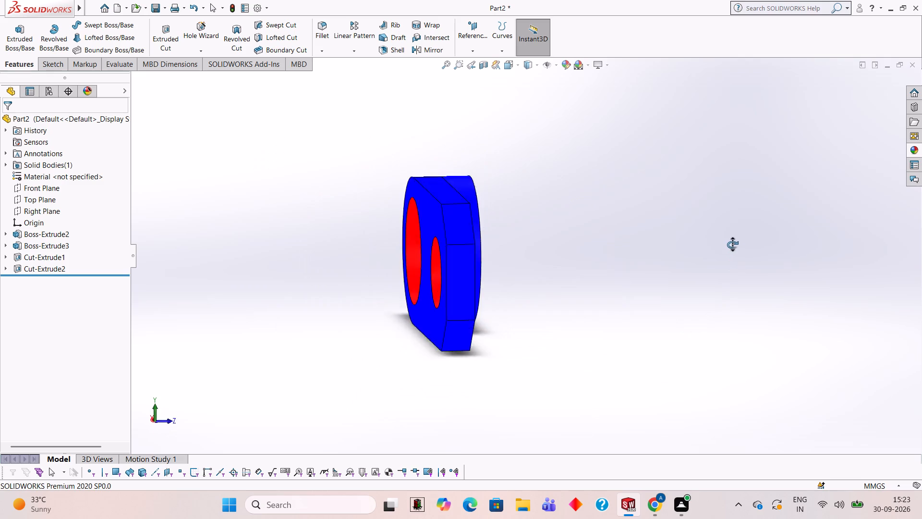
pyautogui.moveTo(732, 245); pyautogui.dragTo(665, 164, button='middle')
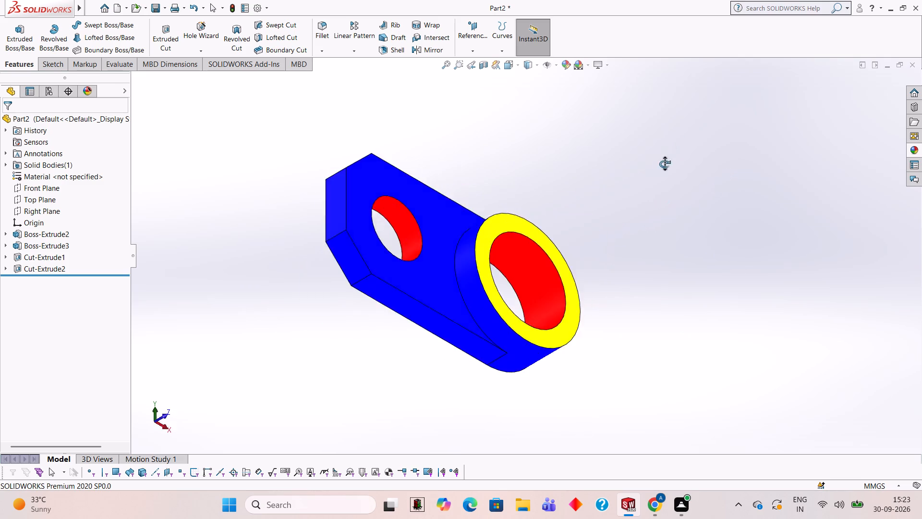
pyautogui.moveTo(665, 164); pyautogui.dragTo(615, 268, button='middle')
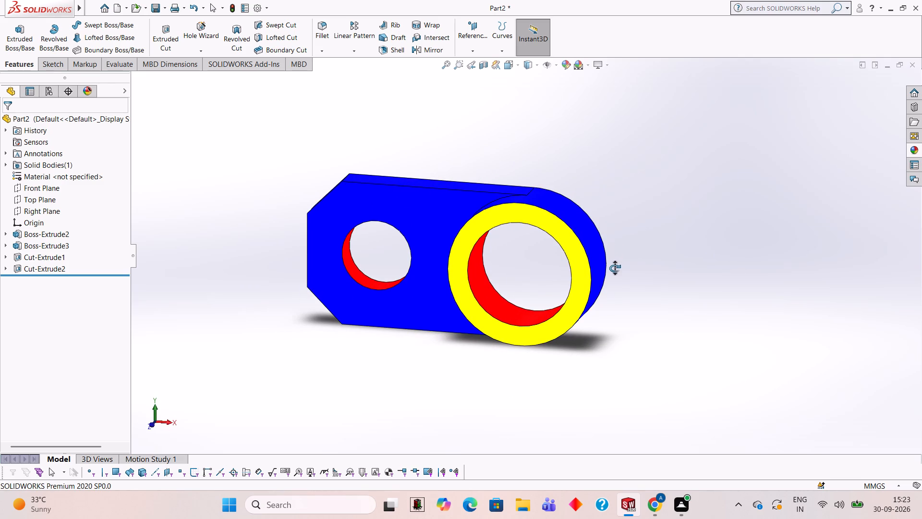
pyautogui.moveTo(615, 268); pyautogui.dragTo(685, 234, button='middle')
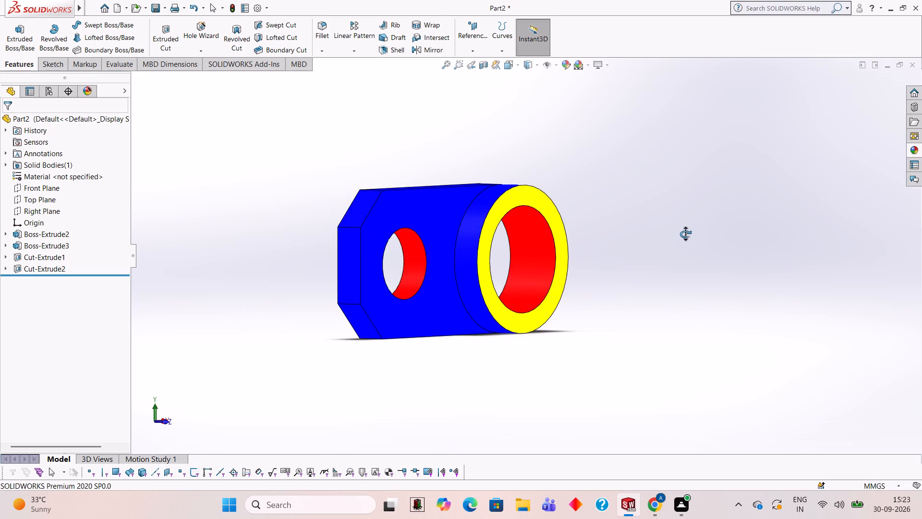
pyautogui.moveTo(685, 234); pyautogui.dragTo(710, 208, button='middle')
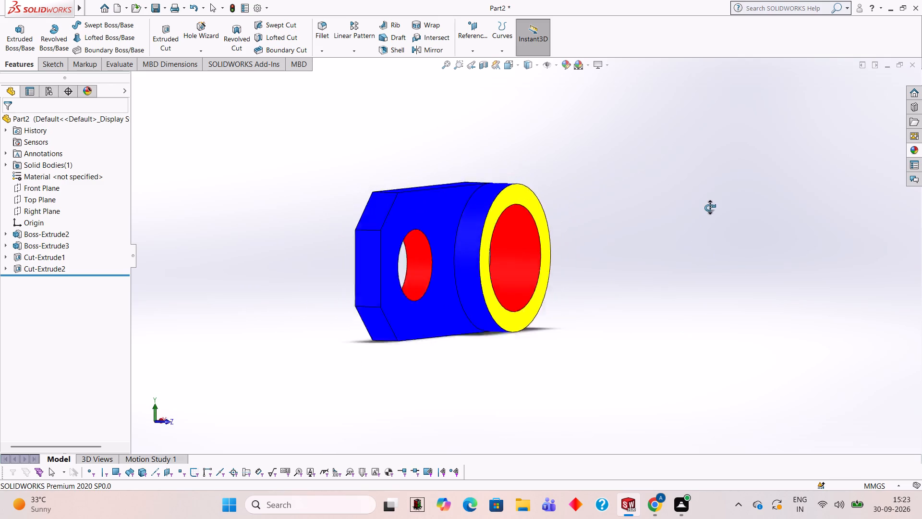
pyautogui.moveTo(710, 208); pyautogui.dragTo(667, 243, button='middle')
pyautogui.scroll(-2, 286, 294)
pyautogui.scroll(1, 308, 279)
pyautogui.scroll(-1, 512, 248)
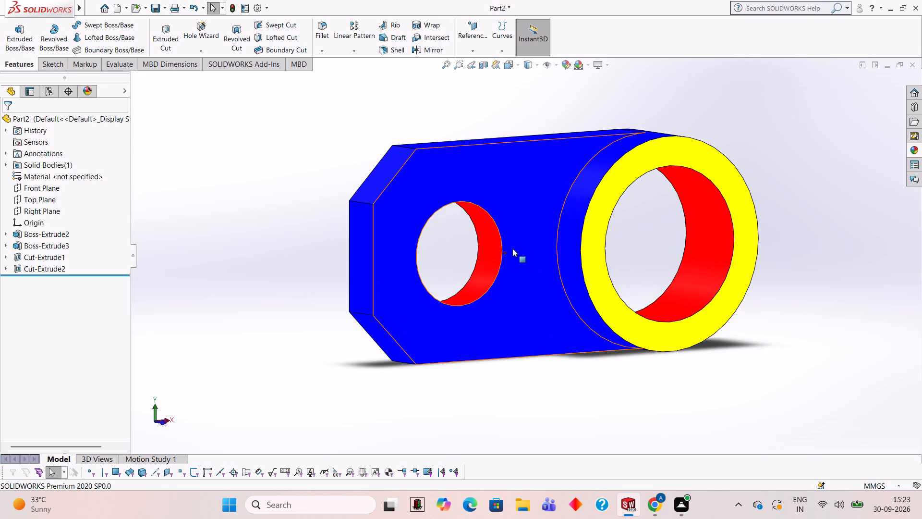
# Apply the Yellow LED appearance to the plate's short end face and the upper angled corner face.
pyautogui.click(910, 155)
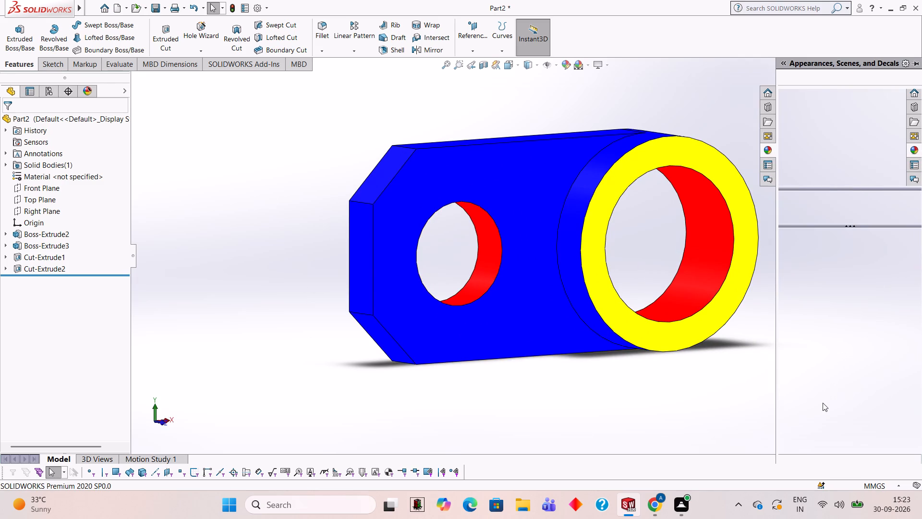
pyautogui.moveTo(823, 403); pyautogui.dragTo(354, 259)
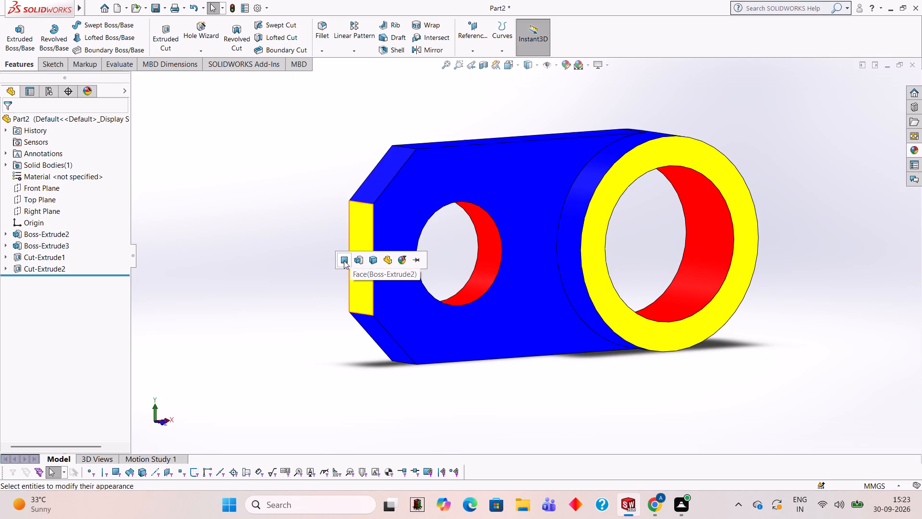
pyautogui.click(344, 260)
pyautogui.moveTo(410, 197); pyautogui.dragTo(439, 230, button='middle')
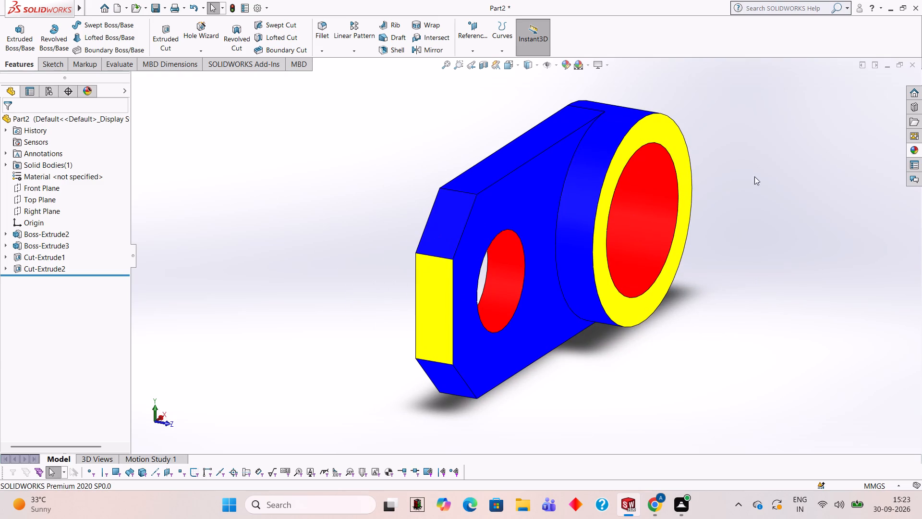
pyautogui.click(911, 149)
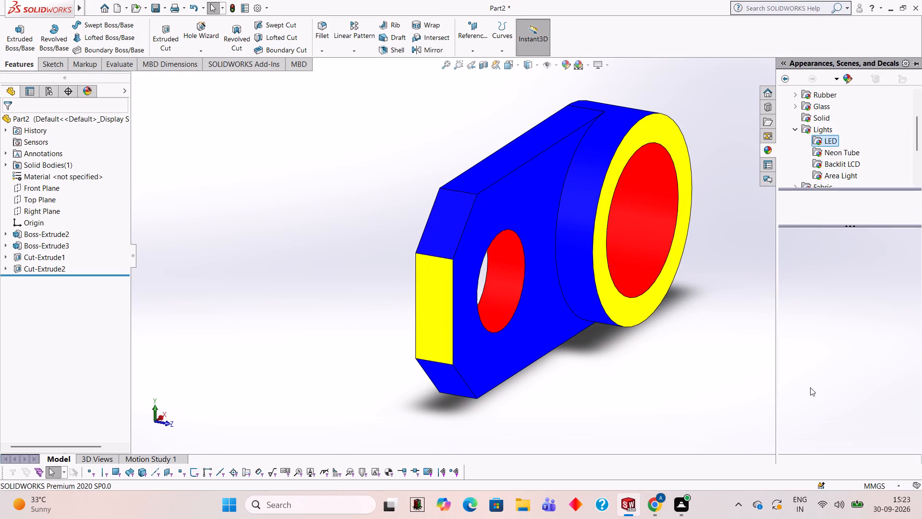
pyautogui.moveTo(812, 408); pyautogui.dragTo(444, 211)
pyautogui.click(444, 211)
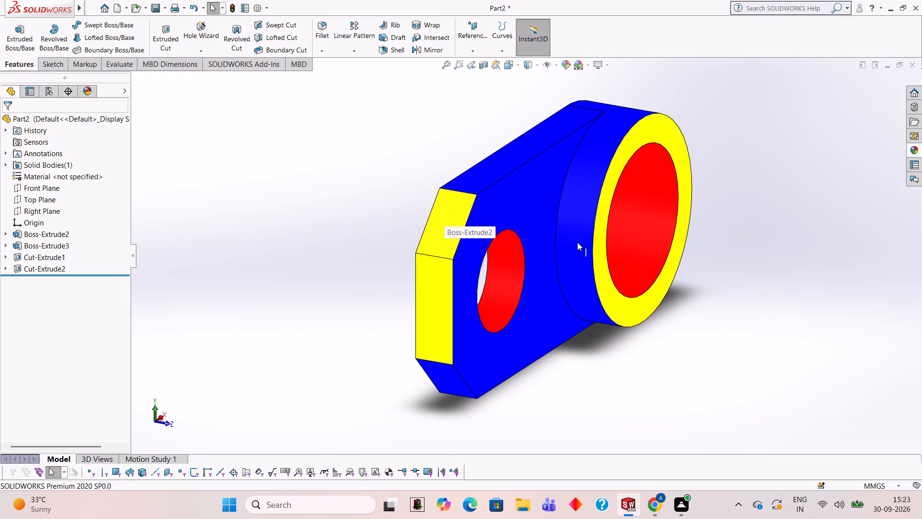
# Apply the Yellow LED appearance to the plate's upper long side face and the lower angled corner face.
pyautogui.click(911, 155)
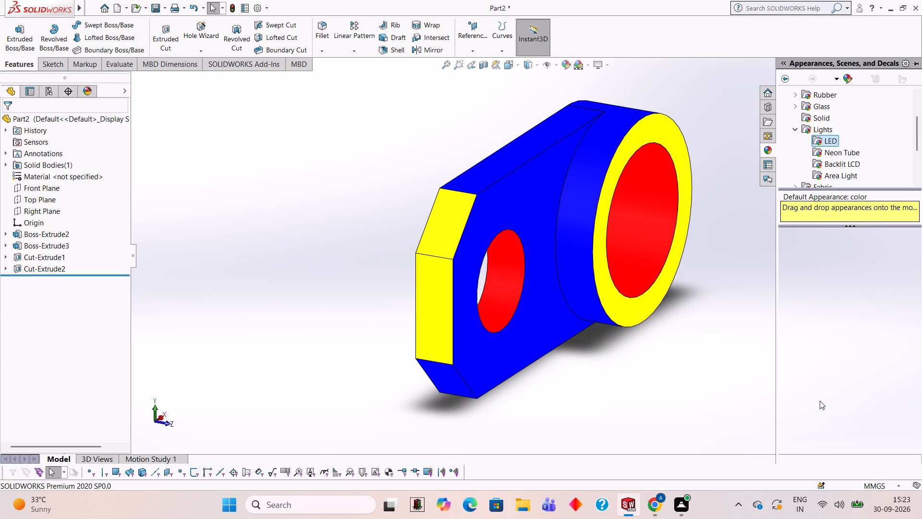
pyautogui.moveTo(820, 401); pyautogui.dragTo(497, 159)
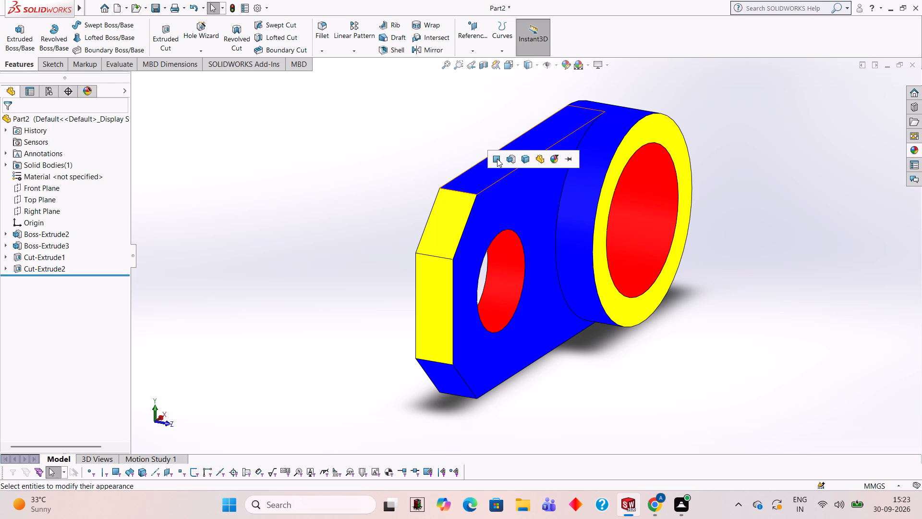
pyautogui.click(497, 159)
pyautogui.scroll(3, 718, 238)
pyautogui.moveTo(695, 260); pyautogui.dragTo(688, 185, button='middle')
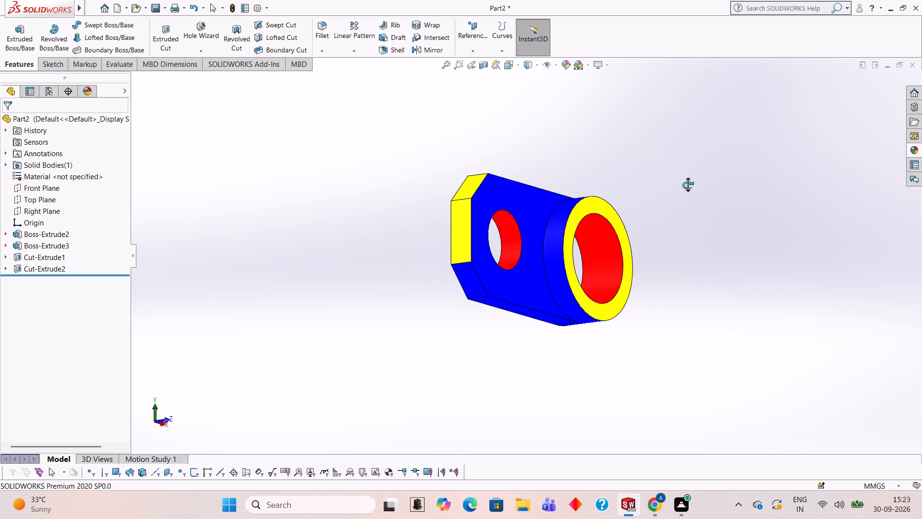
pyautogui.moveTo(688, 185); pyautogui.dragTo(691, 156, button='middle')
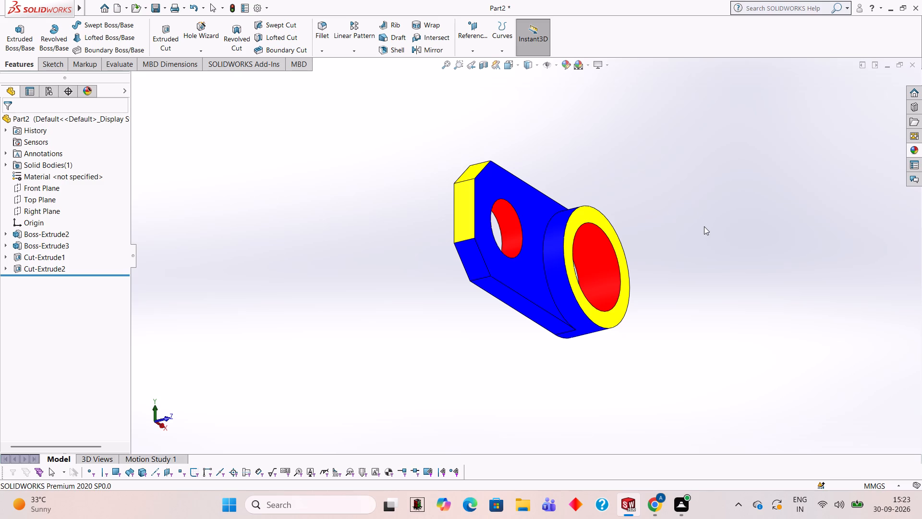
pyautogui.scroll(-2, 619, 265)
pyautogui.click(916, 153)
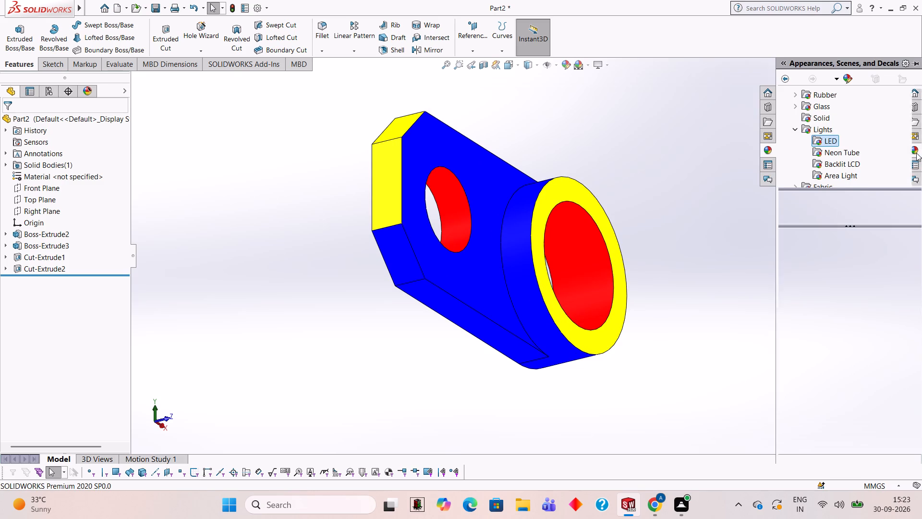
pyautogui.moveTo(829, 403); pyautogui.dragTo(400, 245)
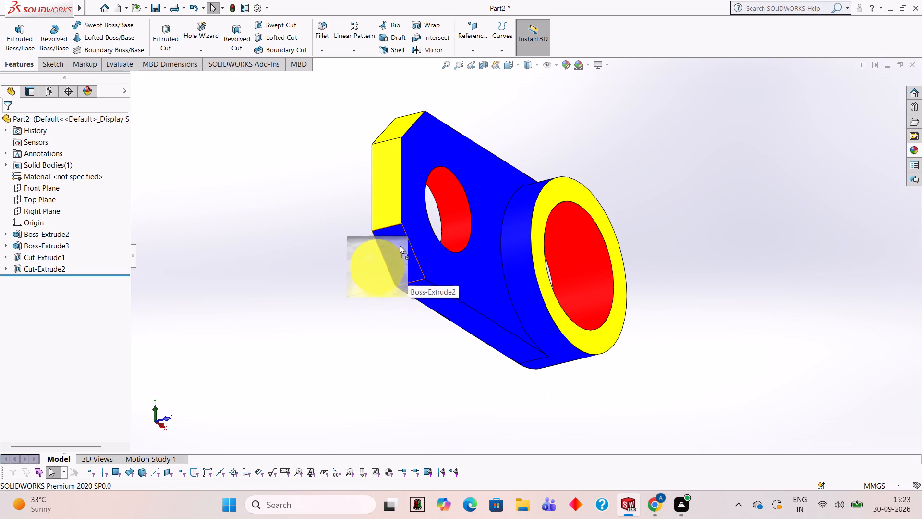
pyautogui.moveTo(400, 245); pyautogui.dragTo(401, 245)
pyautogui.click(401, 245)
# Apply the Yellow LED appearance to the plate's lower long side face.
pyautogui.moveTo(603, 331); pyautogui.dragTo(605, 297, button='middle')
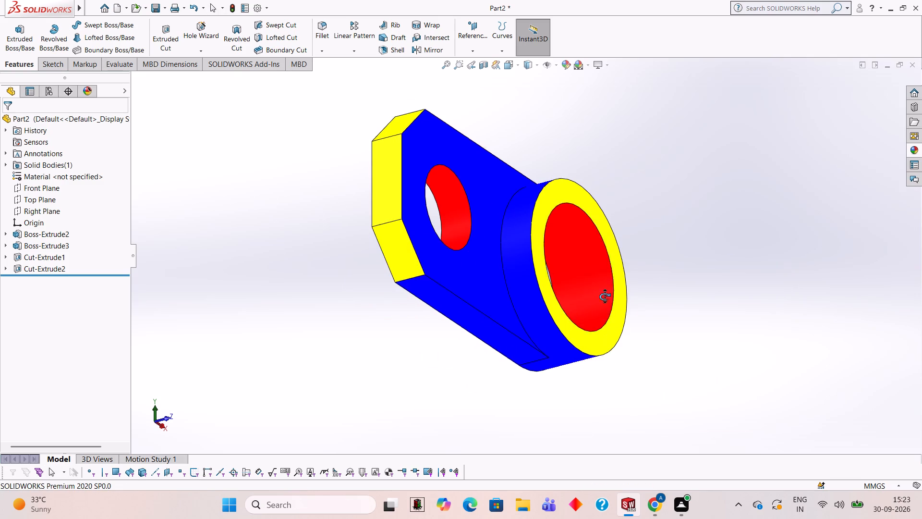
pyautogui.moveTo(605, 297); pyautogui.dragTo(606, 278, button='middle')
pyautogui.scroll(-2, 543, 306)
pyautogui.click(915, 147)
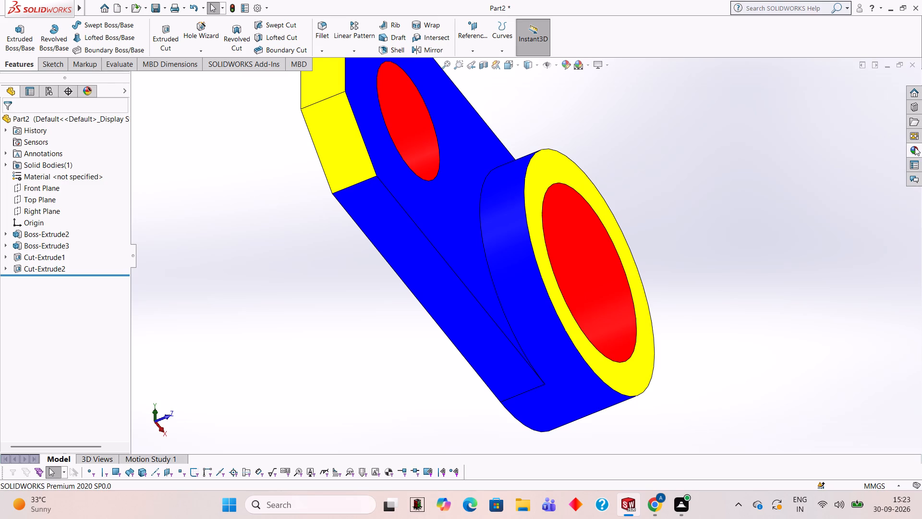
pyautogui.moveTo(828, 402); pyautogui.dragTo(455, 287)
pyautogui.click(455, 287)
# Apply the Yellow LED appearance to the outer curved surface of the raised ring.
pyautogui.scroll(4, 455, 287)
pyautogui.moveTo(566, 277); pyautogui.dragTo(469, 362, button='middle')
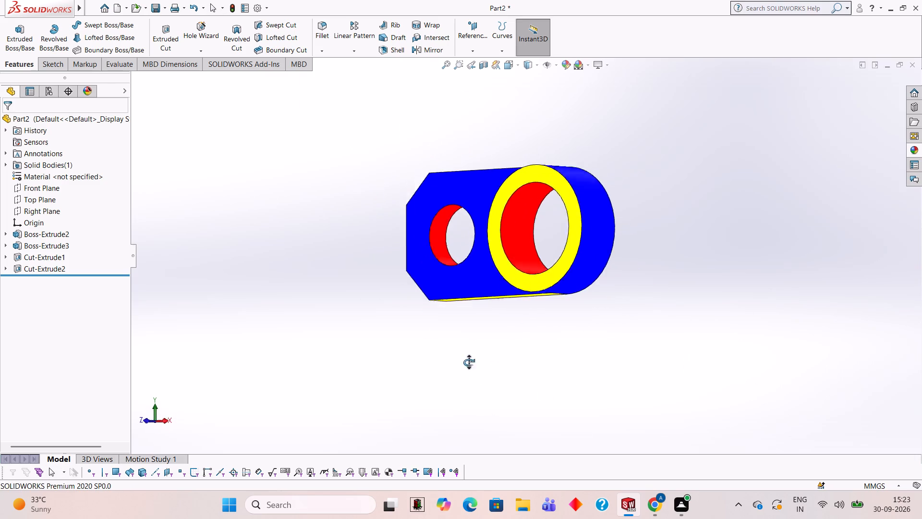
pyautogui.moveTo(469, 362); pyautogui.dragTo(430, 407, button='middle')
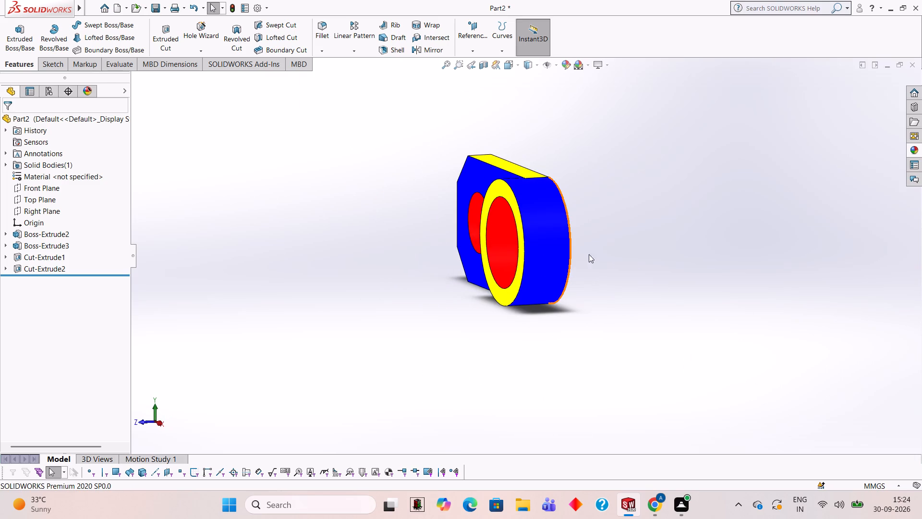
pyautogui.click(916, 148)
pyautogui.moveTo(816, 392); pyautogui.dragTo(556, 227)
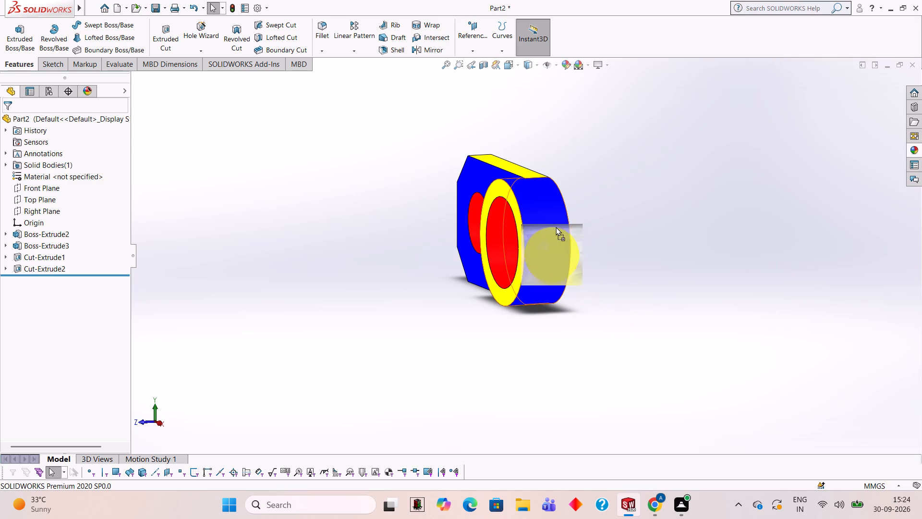
pyautogui.moveTo(556, 227); pyautogui.dragTo(548, 227)
pyautogui.click(548, 227)
# Examine the coloured part from several angles, checking the plate edges, the ring's outer surface and both hole walls.
pyautogui.scroll(2, 642, 237)
pyautogui.moveTo(653, 231); pyautogui.dragTo(759, 237, button='middle')
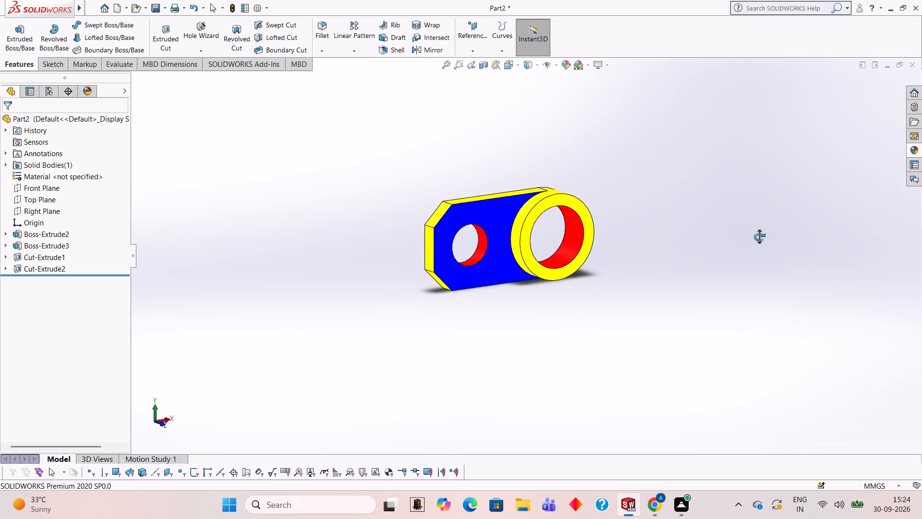
pyautogui.moveTo(759, 237); pyautogui.dragTo(726, 196, button='middle')
pyautogui.scroll(-2, 682, 227)
pyautogui.moveTo(667, 225); pyautogui.dragTo(714, 282, button='middle')
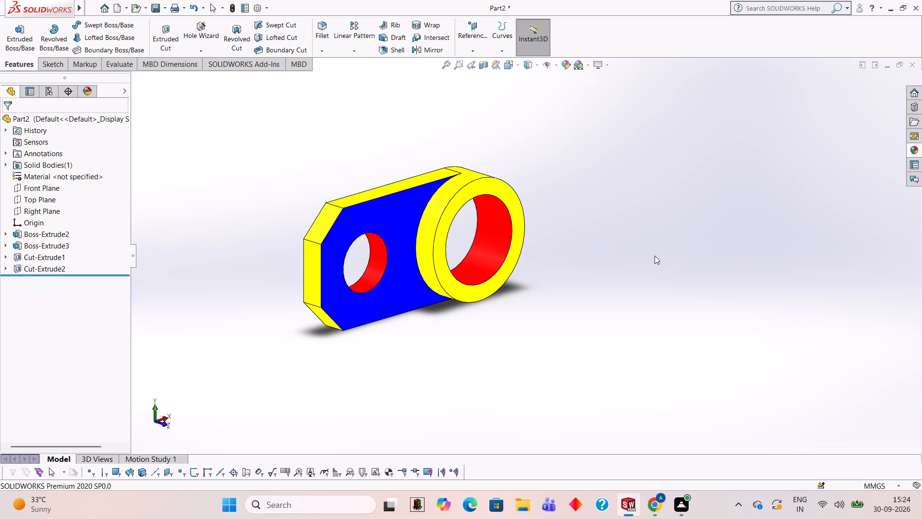
pyautogui.scroll(2, 645, 251)
pyautogui.moveTo(636, 254); pyautogui.dragTo(639, 261, button='middle')
pyautogui.scroll(-3, 568, 226)
pyautogui.scroll(2, 282, 271)
pyautogui.scroll(-2, 269, 273)
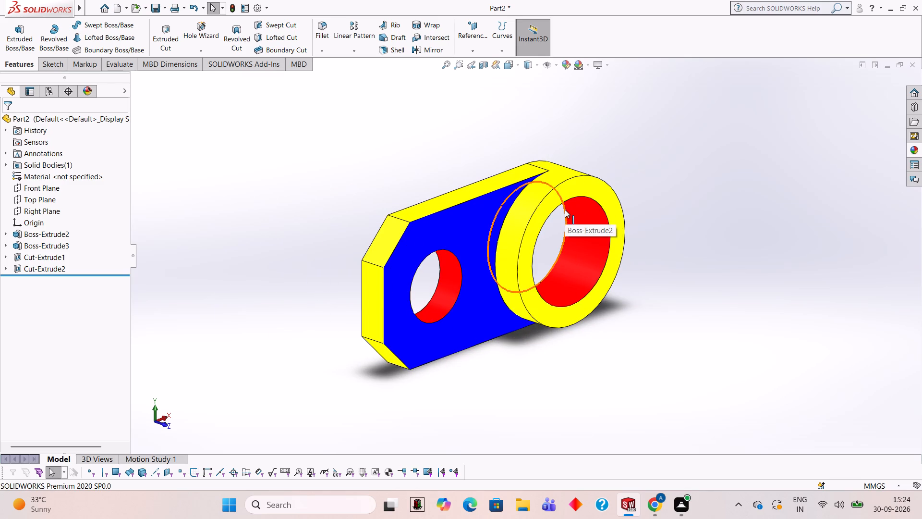
pyautogui.scroll(1, 580, 228)
pyautogui.moveTo(580, 228); pyautogui.dragTo(568, 229, button='middle')
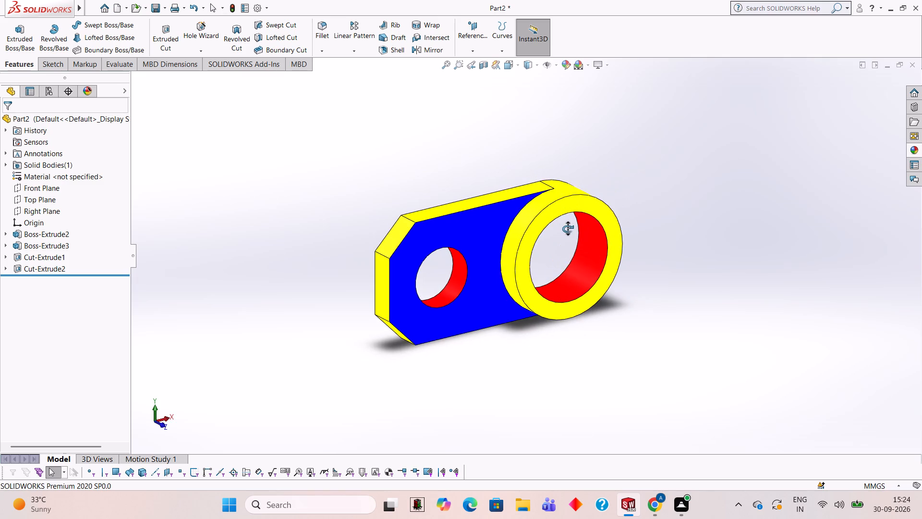
pyautogui.moveTo(568, 229); pyautogui.dragTo(573, 222, button='middle')
pyautogui.scroll(-1, 562, 228)
pyautogui.scroll(1, 479, 260)
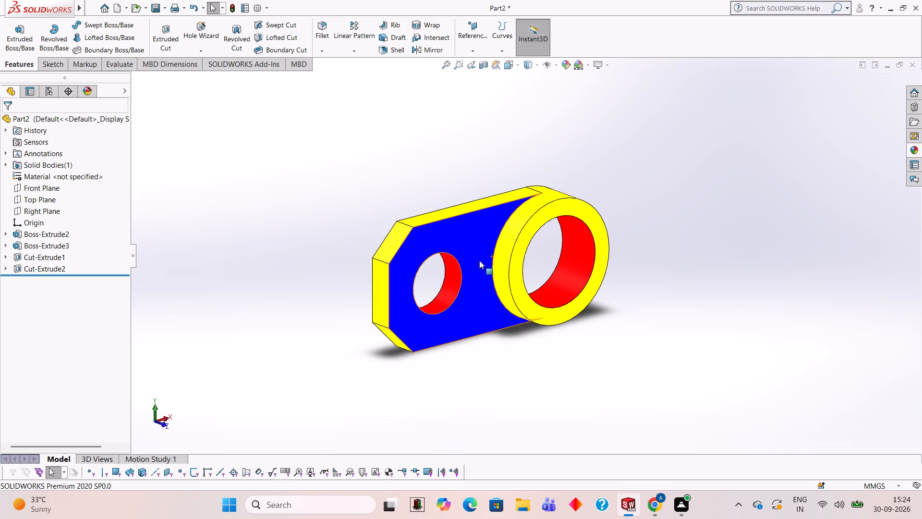
pyautogui.scroll(-1, 479, 260)
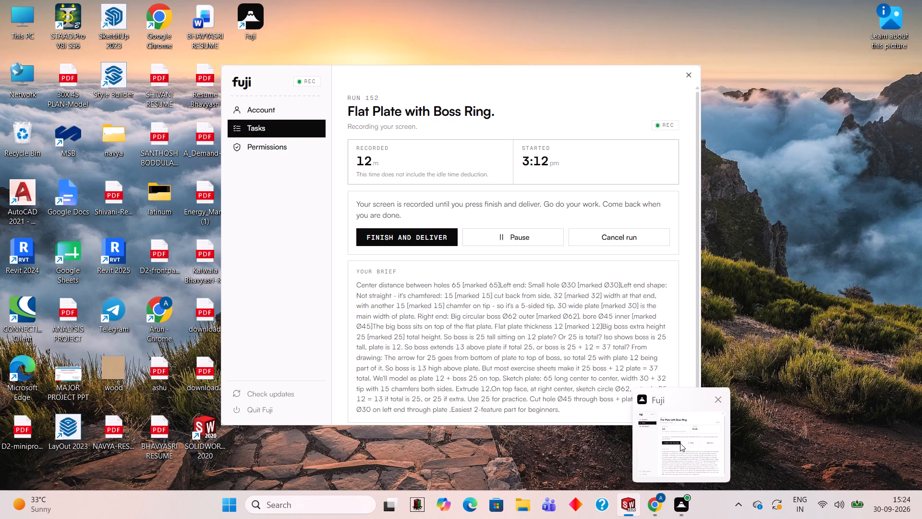
pyautogui.scroll(1, 598, 242)
pyautogui.click(585, 239)
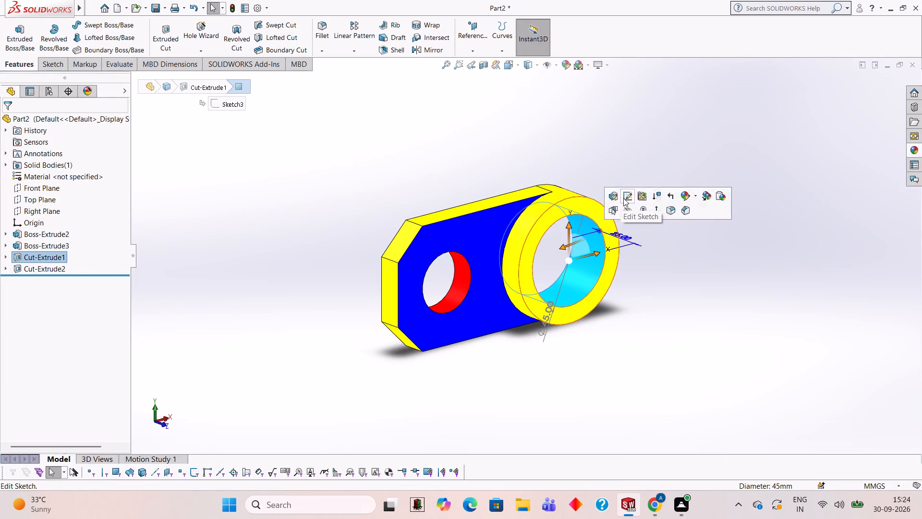
pyautogui.click(638, 138)
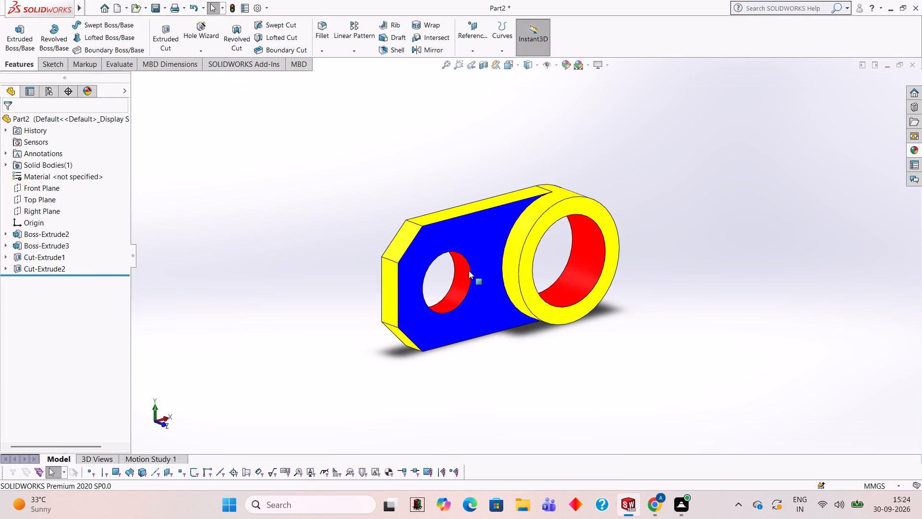
pyautogui.scroll(-1, 469, 271)
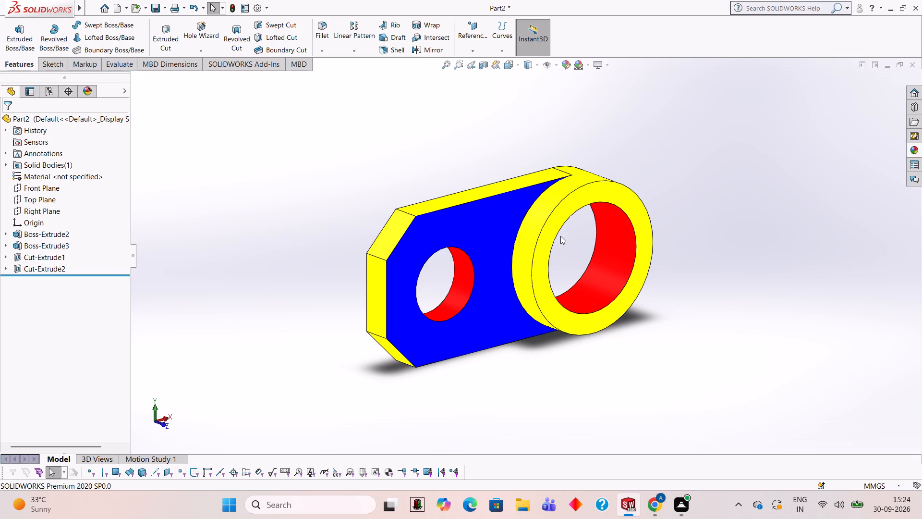
pyautogui.moveTo(691, 248); pyautogui.dragTo(637, 254, button='middle')
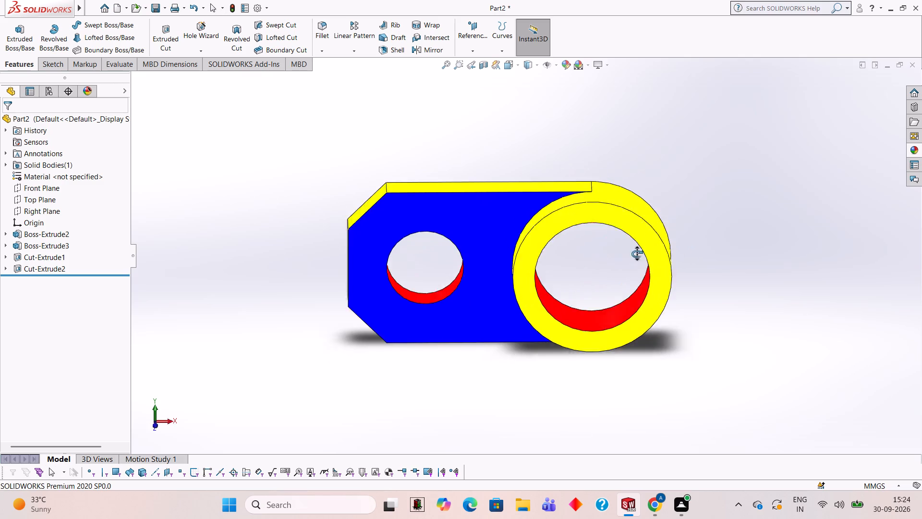
pyautogui.moveTo(637, 254); pyautogui.dragTo(687, 245, button='middle')
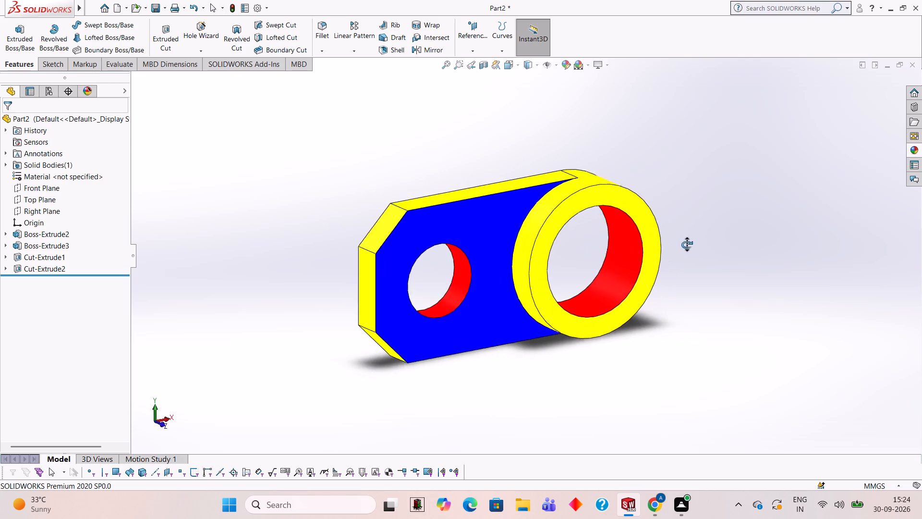
pyautogui.moveTo(687, 245); pyautogui.dragTo(690, 239, button='middle')
pyautogui.scroll(1, 690, 238)
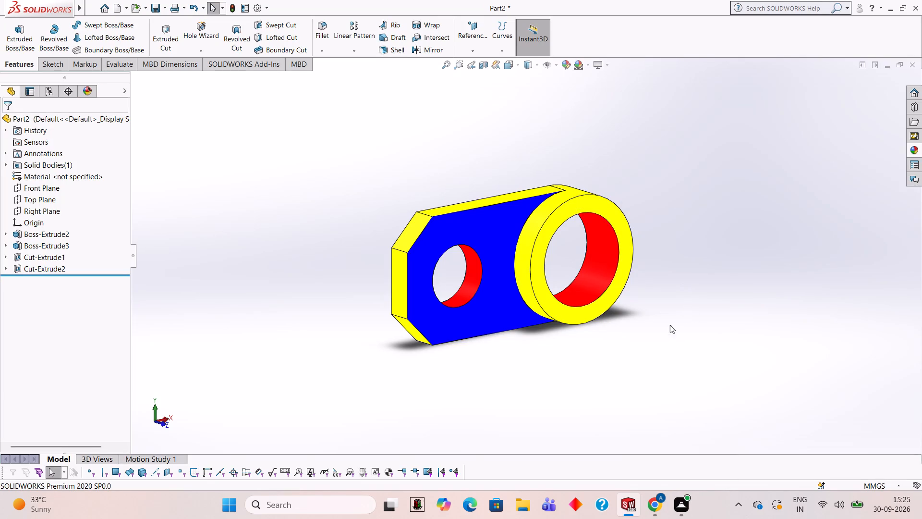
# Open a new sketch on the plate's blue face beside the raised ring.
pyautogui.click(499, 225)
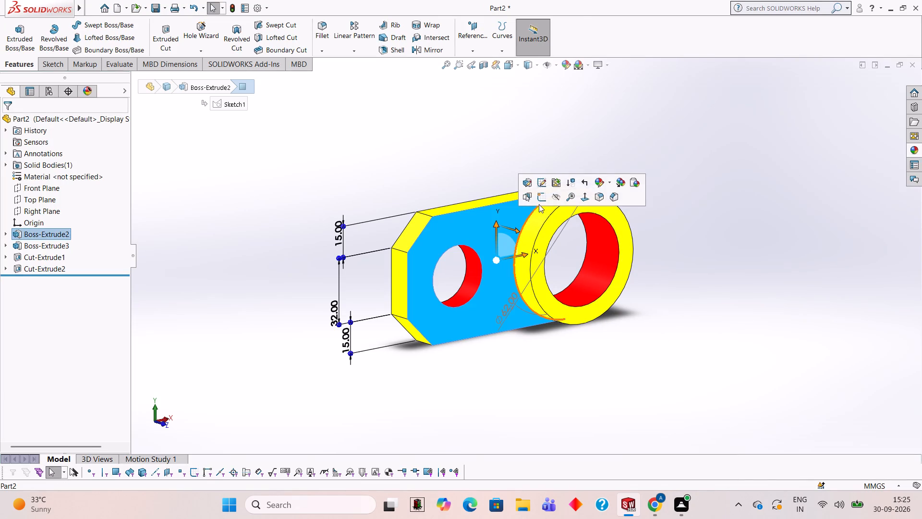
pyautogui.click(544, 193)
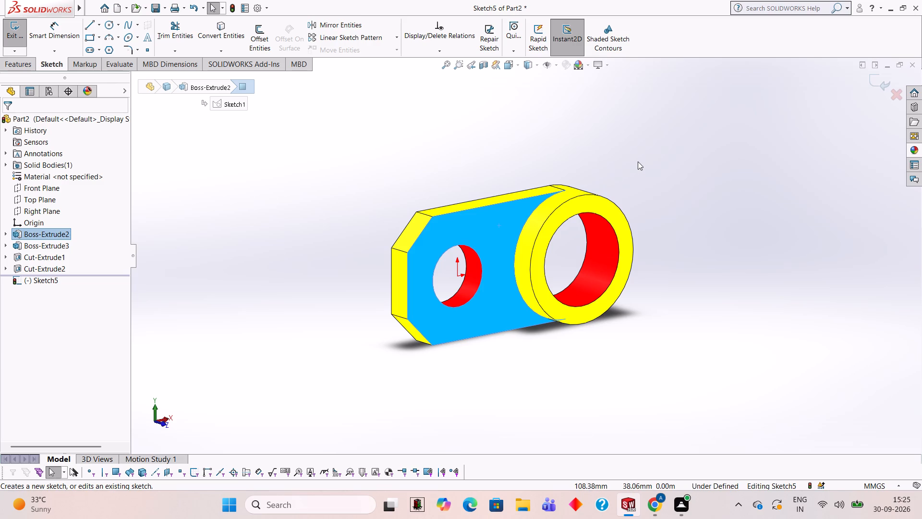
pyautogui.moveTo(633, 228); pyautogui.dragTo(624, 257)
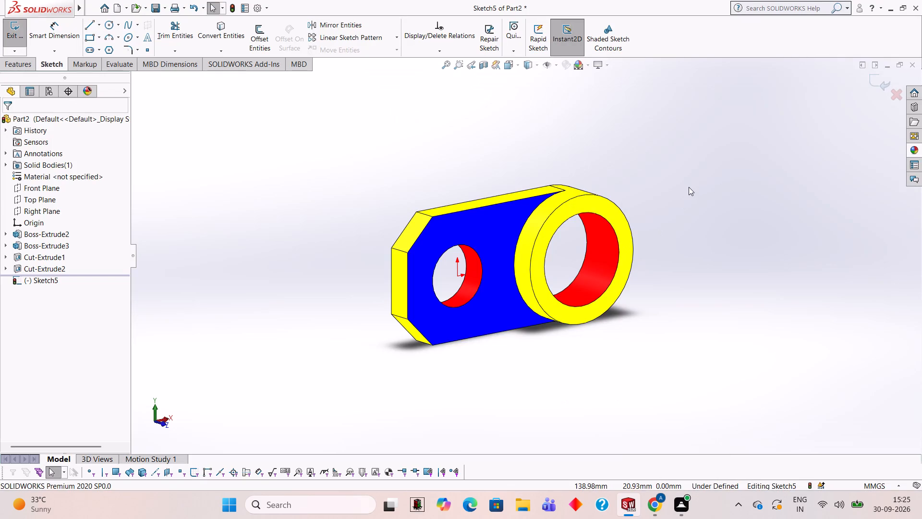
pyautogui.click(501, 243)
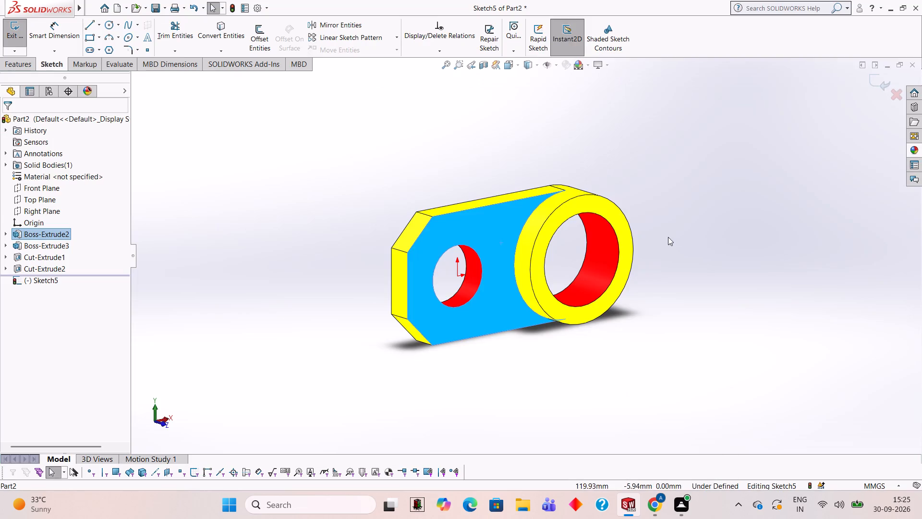
# Examine the coloured part from the front, back and sides, checking the plate faces, edges, ring and both hole walls.
pyautogui.moveTo(678, 216); pyautogui.dragTo(798, 252, button='middle')
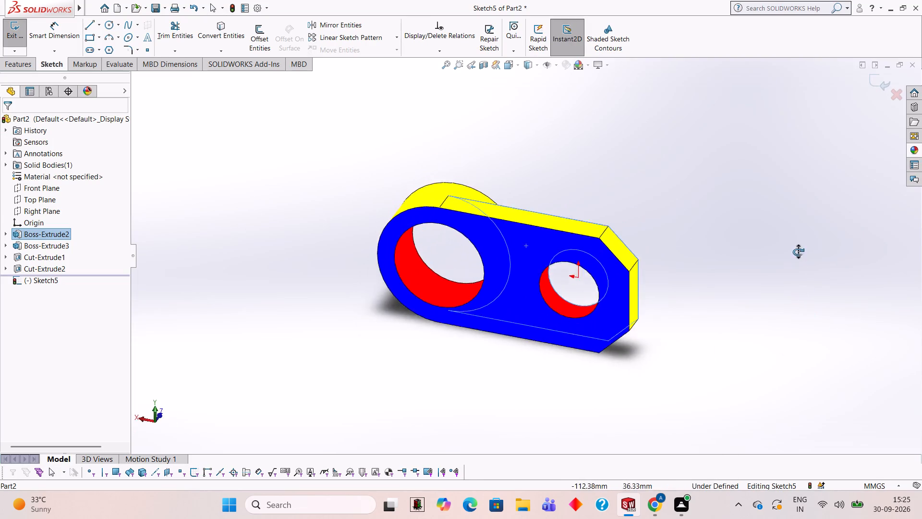
pyautogui.moveTo(798, 252); pyautogui.dragTo(563, 286, button='middle')
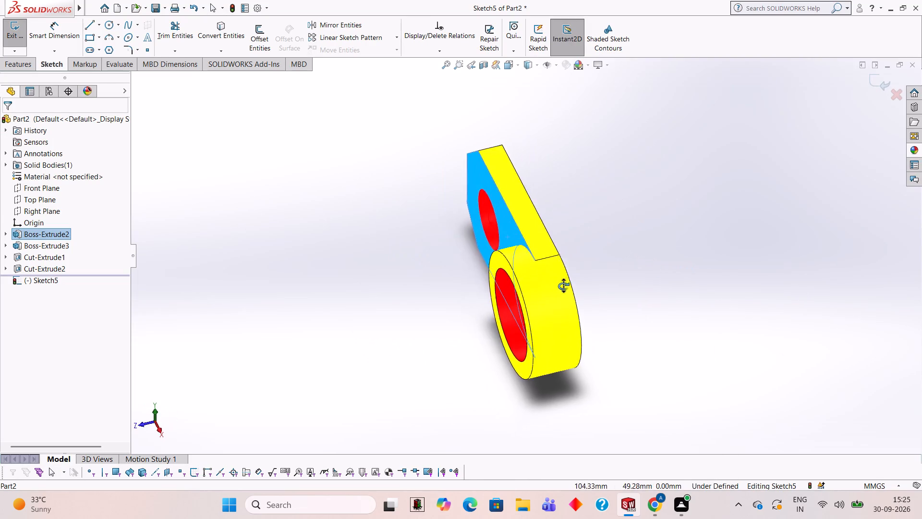
pyautogui.moveTo(563, 286); pyautogui.dragTo(605, 263, button='middle')
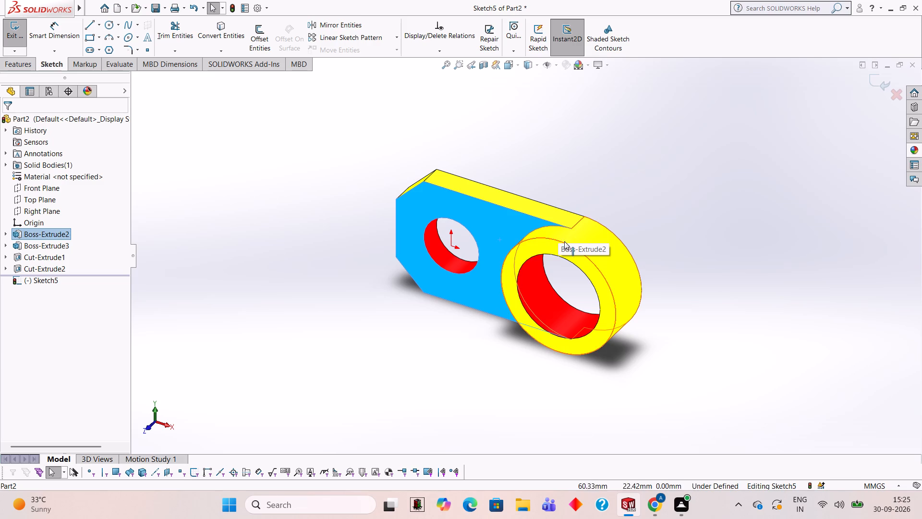
pyautogui.moveTo(578, 190); pyautogui.dragTo(584, 189, button='middle')
pyautogui.moveTo(580, 196); pyautogui.dragTo(581, 185, button='middle')
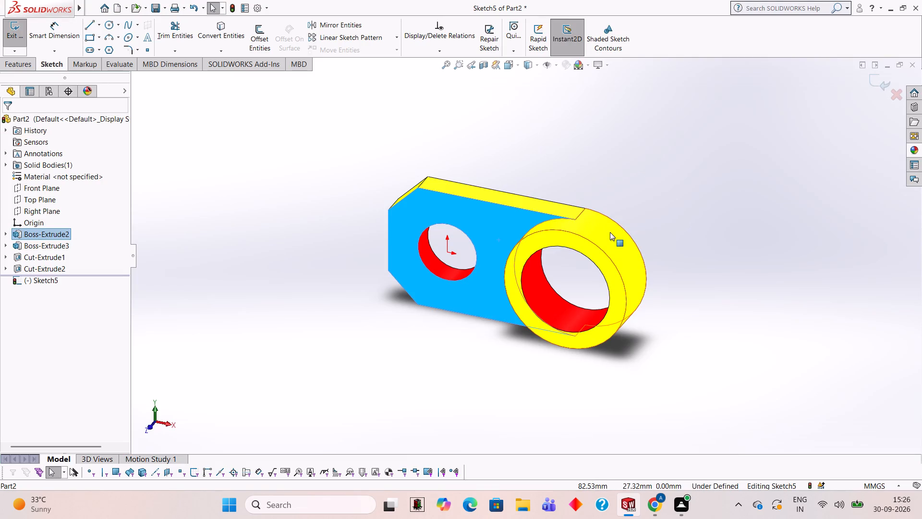
pyautogui.press('Escape')
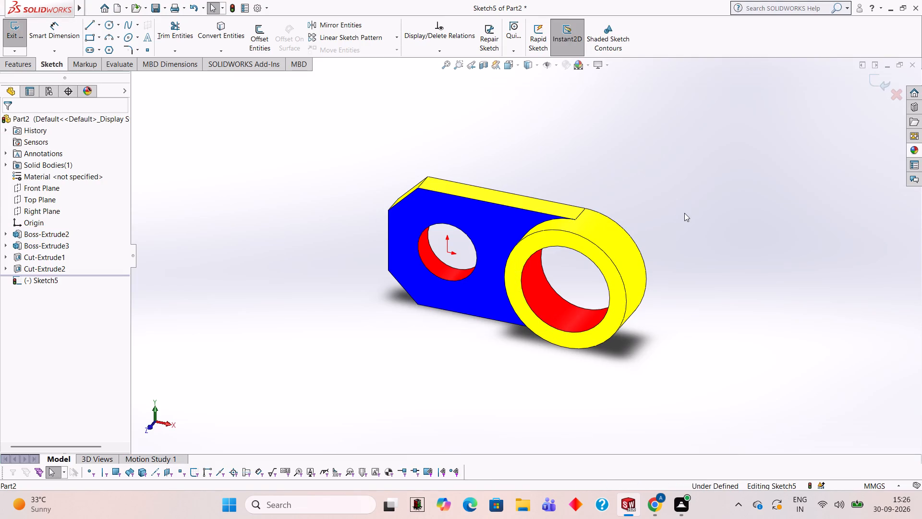
pyautogui.keyDown('ctrl'); pyautogui.moveTo(692, 207); pyautogui.dragTo(716, 206, button='middle'); pyautogui.keyUp('ctrl')
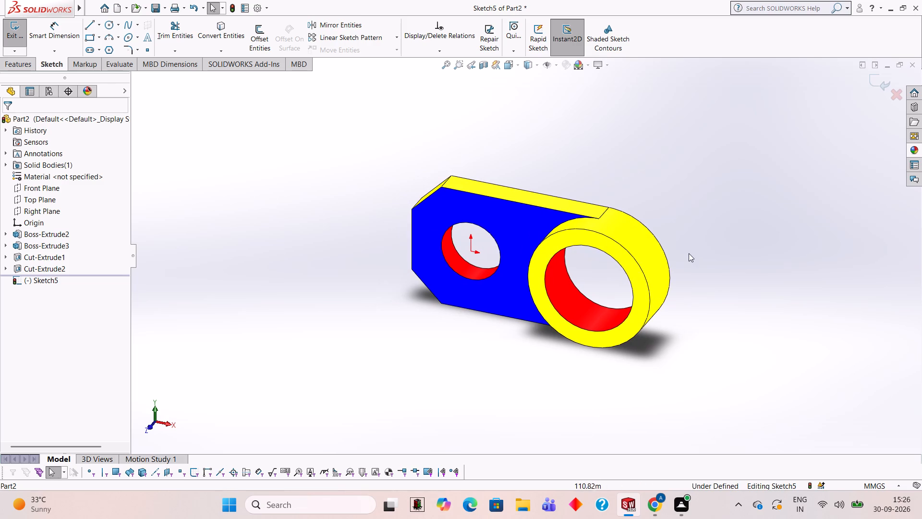
pyautogui.keyDown('ctrl'); pyautogui.scroll(-1, 688, 256); pyautogui.keyUp('ctrl')
pyautogui.keyDown('ctrl'); pyautogui.moveTo(688, 256); pyautogui.dragTo(704, 250, button='middle'); pyautogui.keyUp('ctrl')
pyautogui.moveTo(675, 252); pyautogui.dragTo(690, 252, button='middle')
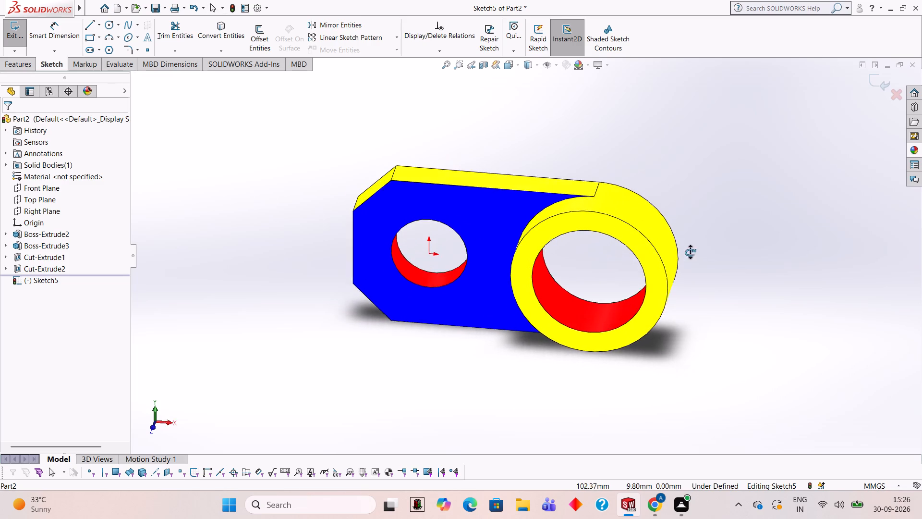
pyautogui.moveTo(690, 252); pyautogui.dragTo(701, 186, button='middle')
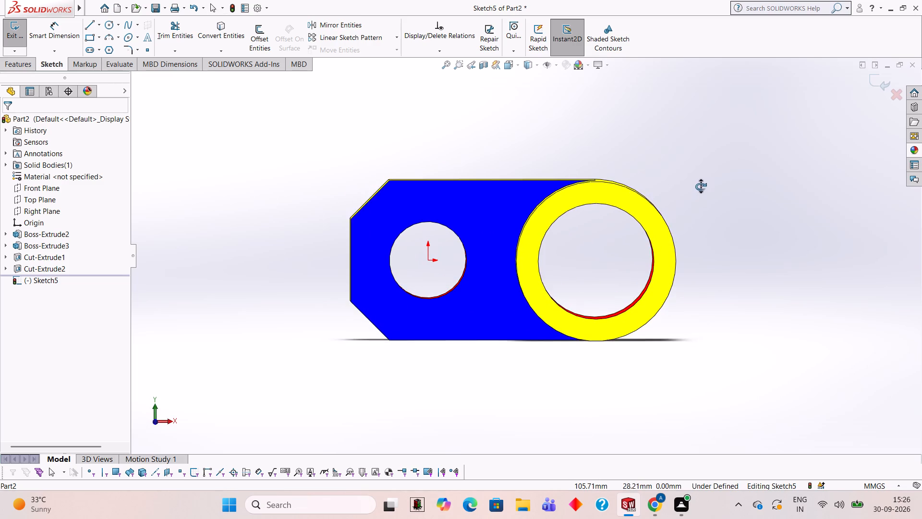
pyautogui.moveTo(701, 186); pyautogui.dragTo(696, 131, button='middle')
pyautogui.moveTo(734, 278); pyautogui.dragTo(733, 209, button='middle')
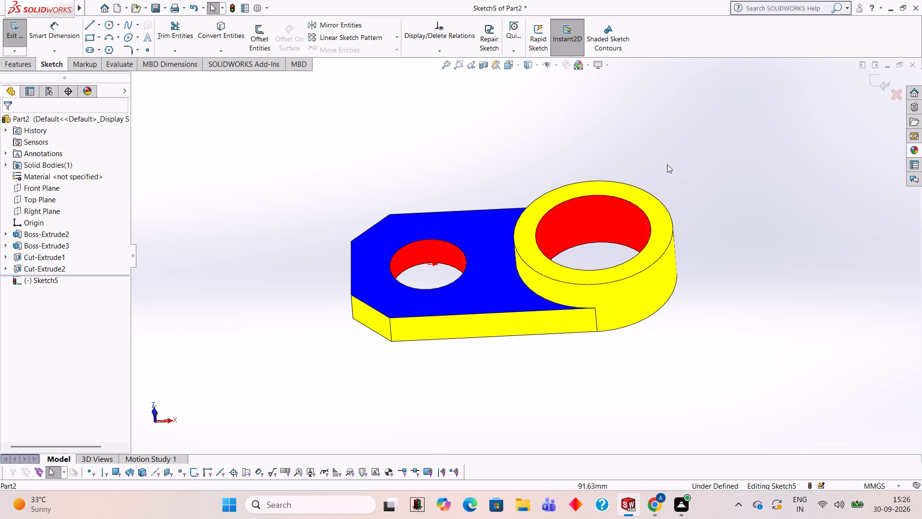
pyautogui.moveTo(669, 162); pyautogui.dragTo(549, 228, button='middle')
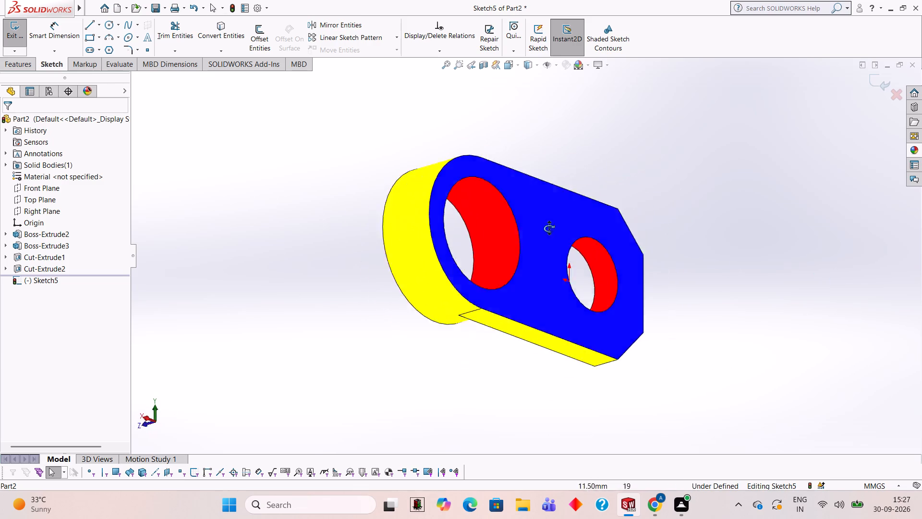
pyautogui.moveTo(549, 228); pyautogui.dragTo(690, 278, button='middle')
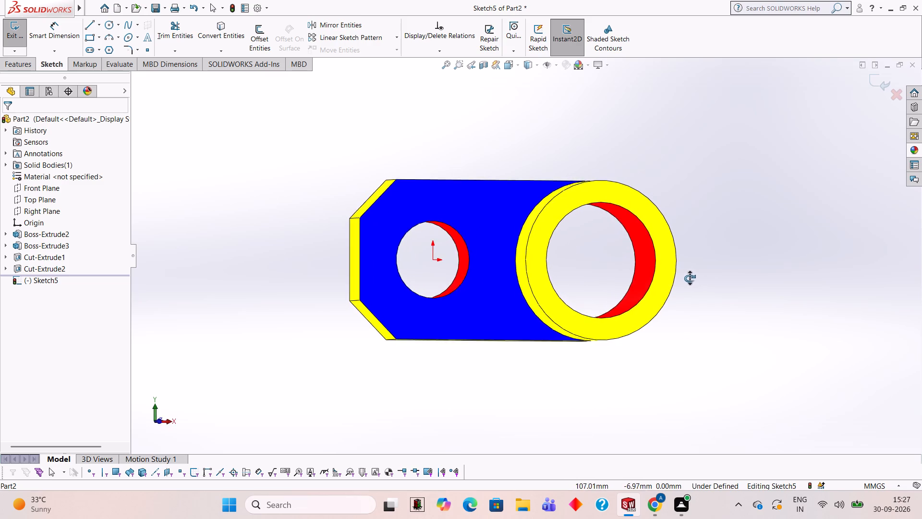
pyautogui.moveTo(690, 278); pyautogui.dragTo(708, 268, button='middle')
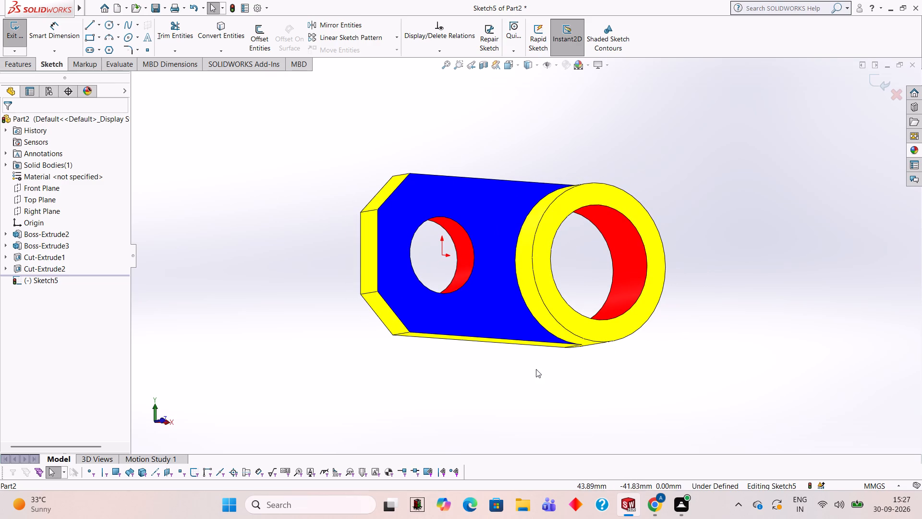
pyautogui.scroll(-1, 692, 177)
pyautogui.moveTo(695, 178); pyautogui.dragTo(720, 237, button='middle')
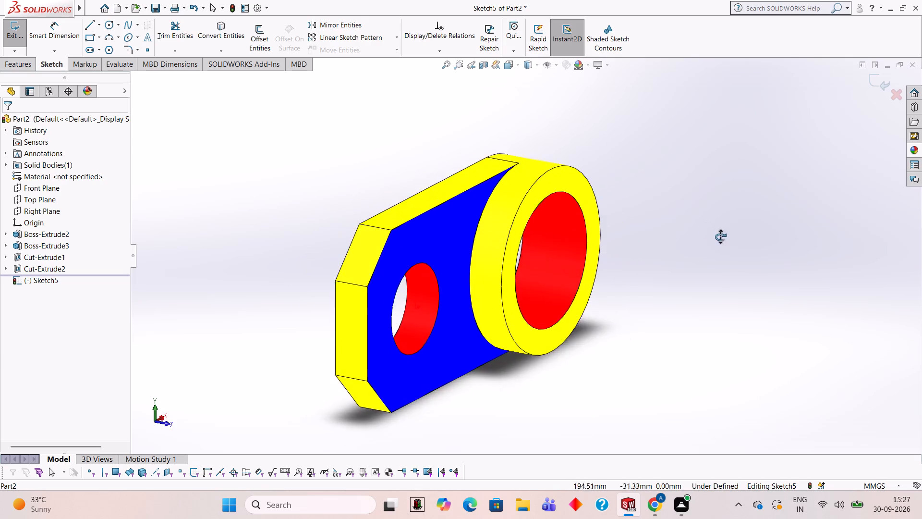
pyautogui.moveTo(720, 237); pyautogui.dragTo(721, 237, button='middle')
pyautogui.scroll(2, 670, 242)
pyautogui.moveTo(663, 247); pyautogui.dragTo(648, 235, button='middle')
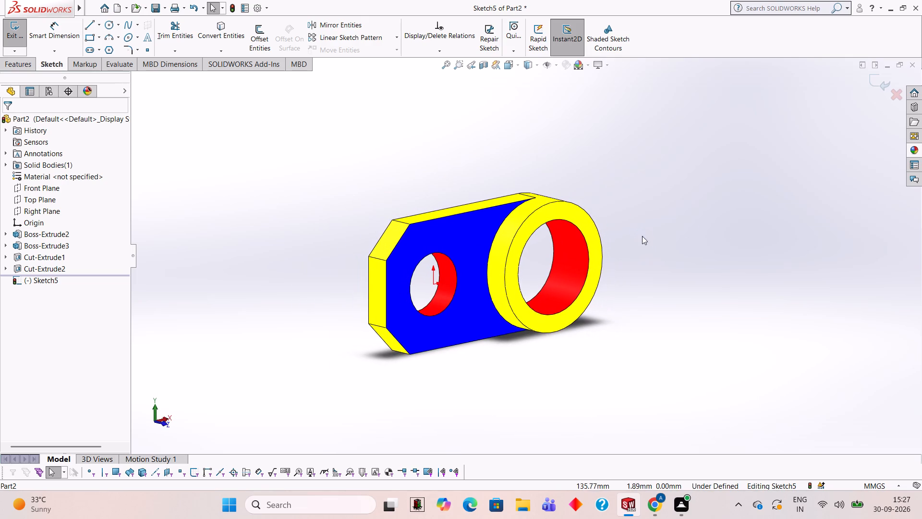
pyautogui.moveTo(639, 208); pyautogui.dragTo(634, 206, button='middle')
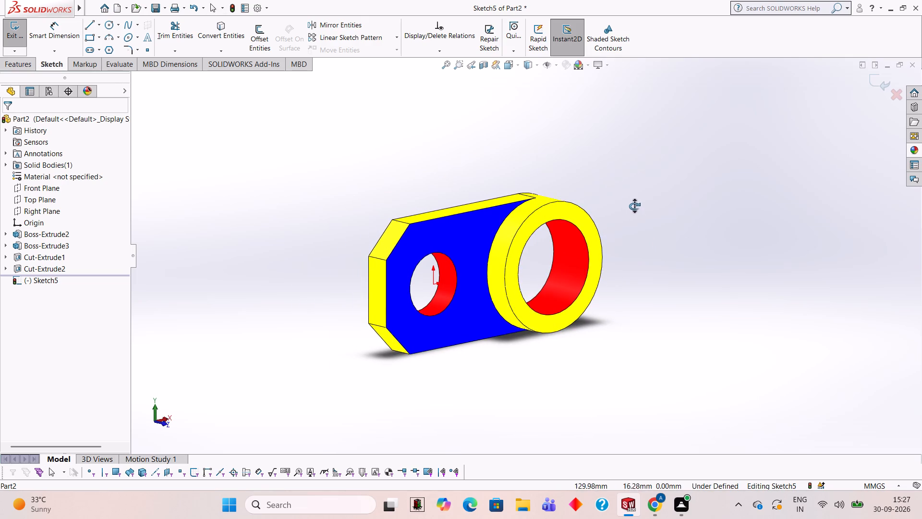
pyautogui.moveTo(634, 206); pyautogui.dragTo(627, 204, button='middle')
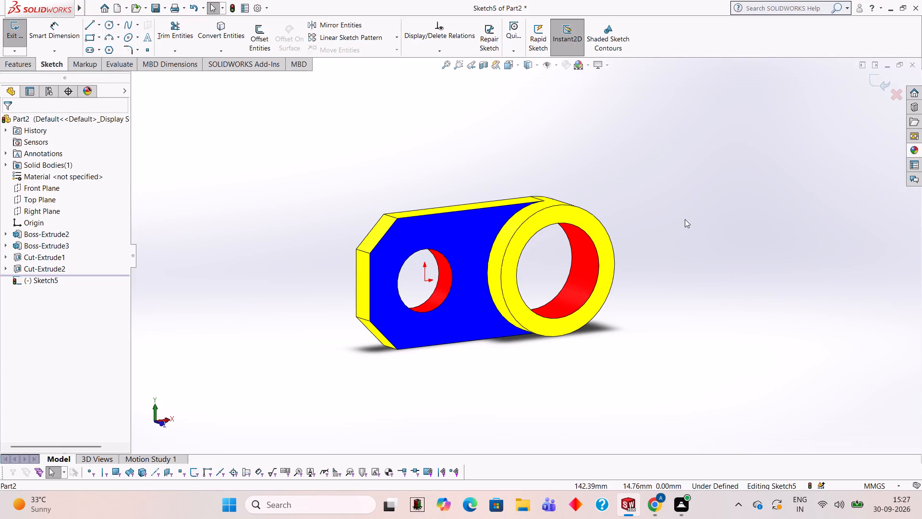
pyautogui.moveTo(657, 219); pyautogui.dragTo(639, 217, button='middle')
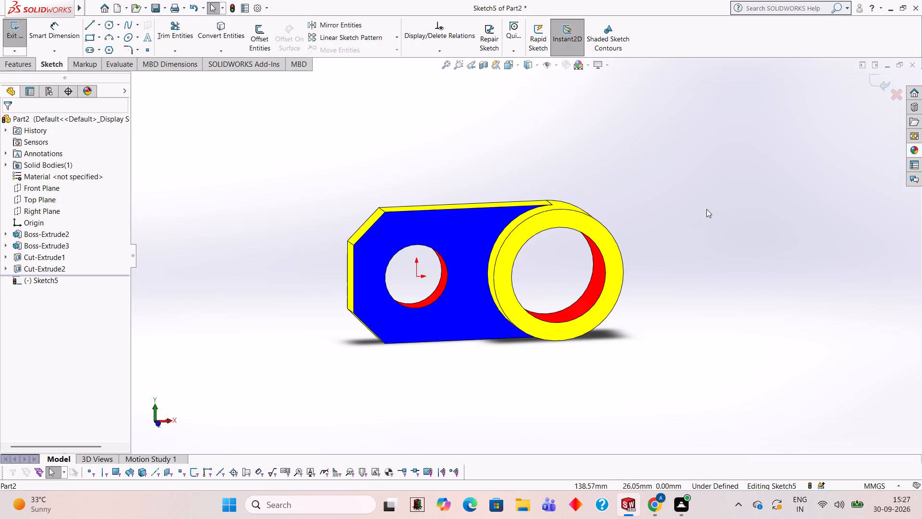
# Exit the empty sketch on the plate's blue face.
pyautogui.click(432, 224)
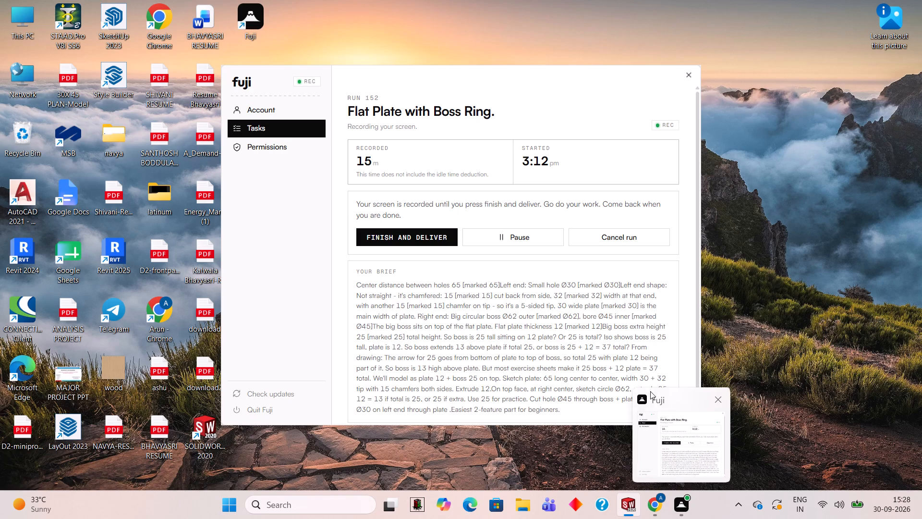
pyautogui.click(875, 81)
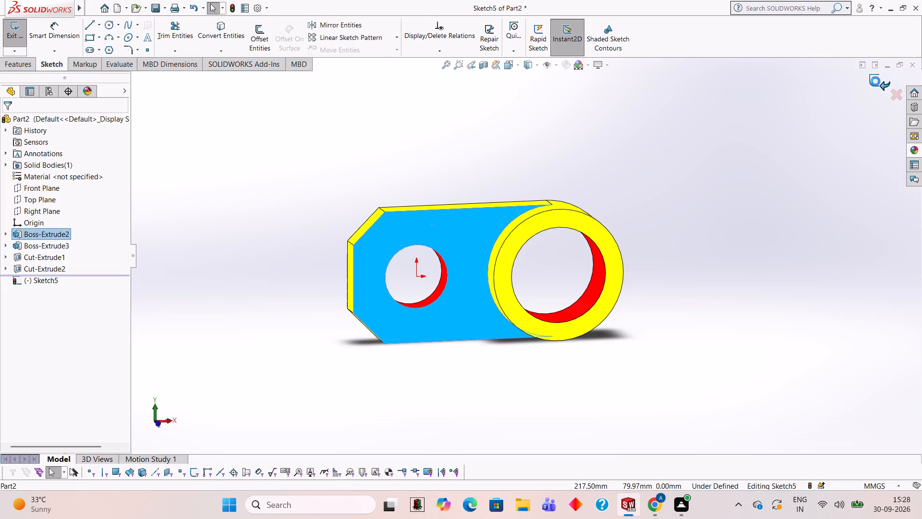
# Save the part in the Documents folder as a SOLIDWORKS part named MMMMMM.
pyautogui.moveTo(709, 320); pyautogui.dragTo(681, 197, button='middle')
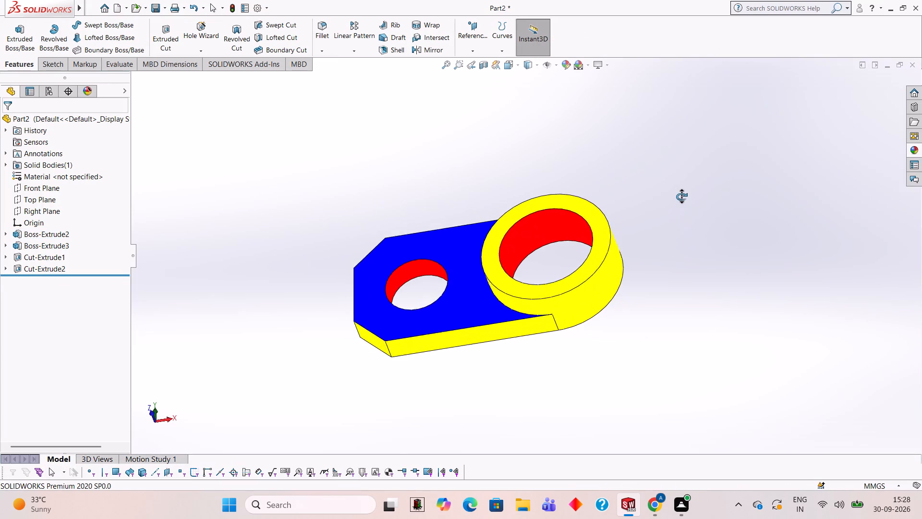
pyautogui.moveTo(681, 197); pyautogui.dragTo(701, 175, button='middle')
pyautogui.moveTo(670, 239); pyautogui.dragTo(659, 210, button='middle')
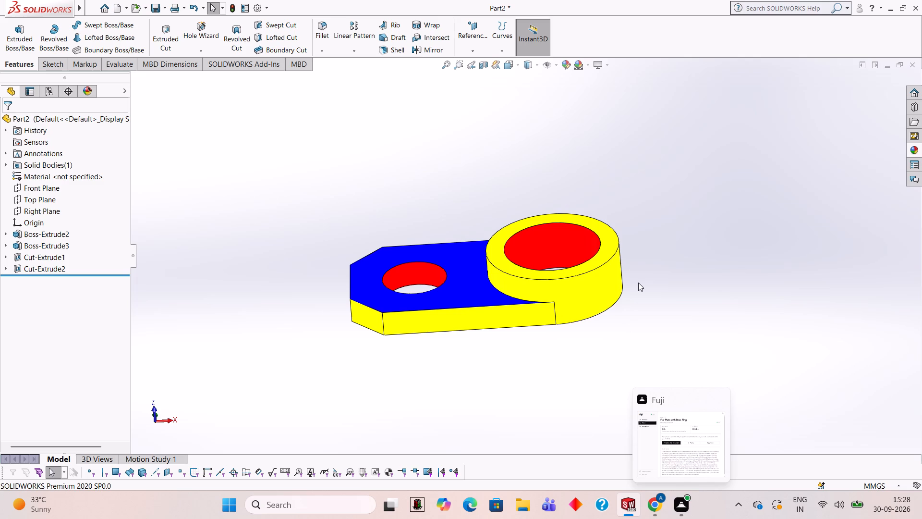
pyautogui.hotkey('ctrl', 's')
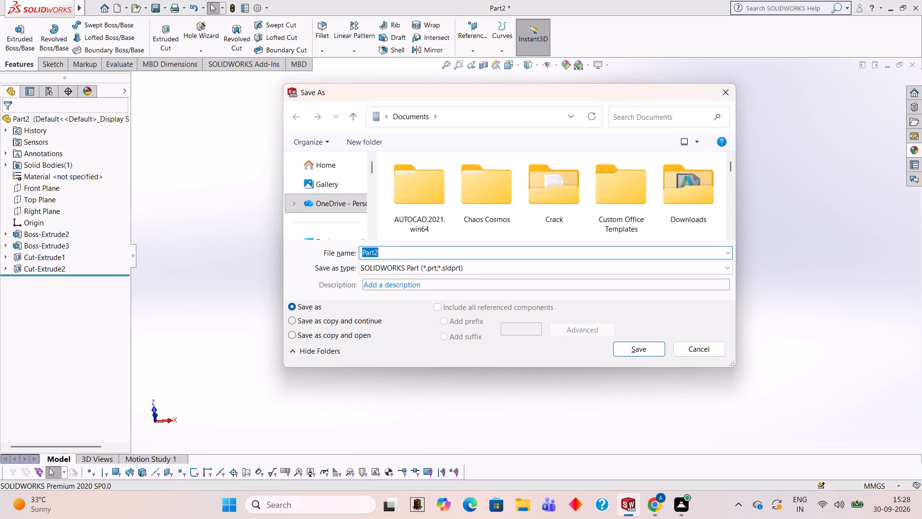
pyautogui.write('MMMMMM')
pyautogui.press('Return')
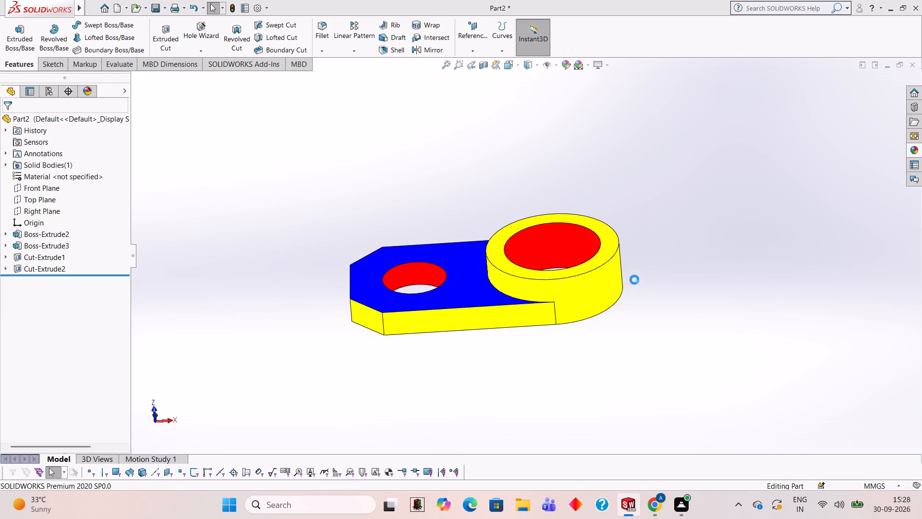
# Save the part as an Adobe PDF file named MMMMMM in the Documents folder.
pyautogui.click(165, 5)
pyautogui.click(189, 32)
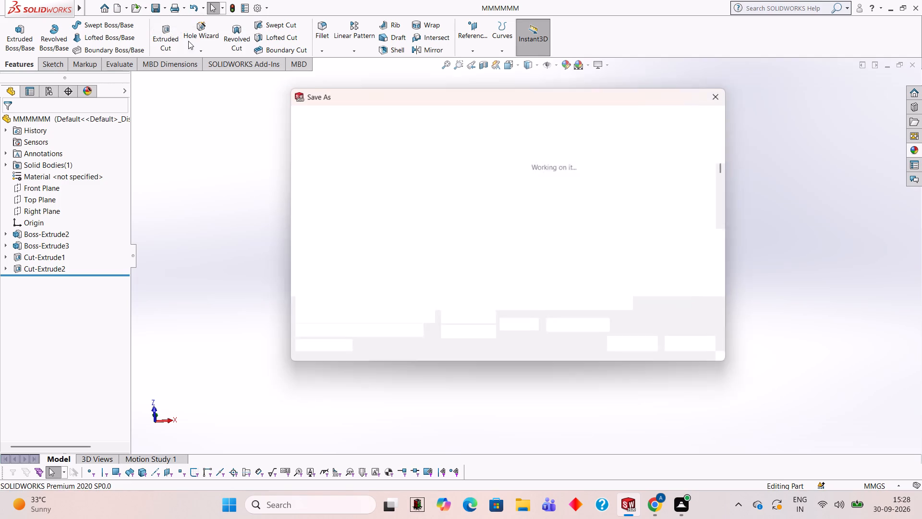
pyautogui.click(459, 266)
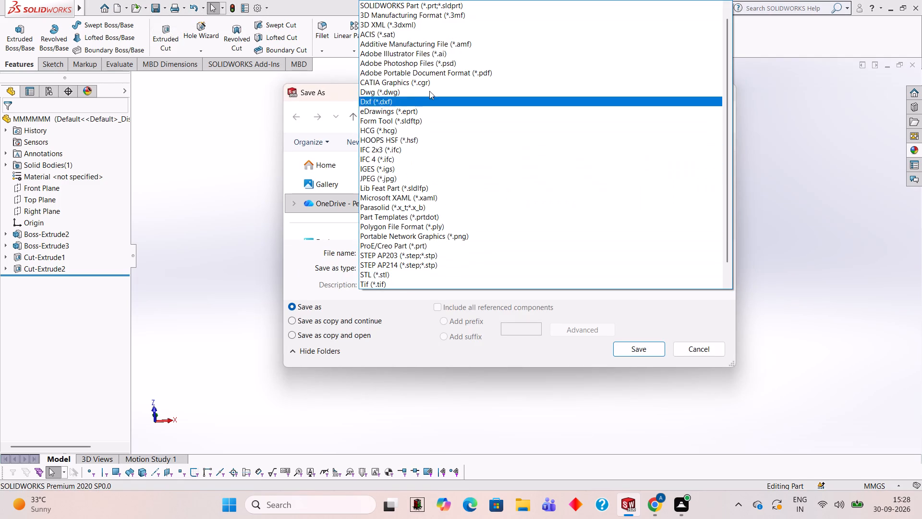
pyautogui.click(431, 74)
pyautogui.click(637, 367)
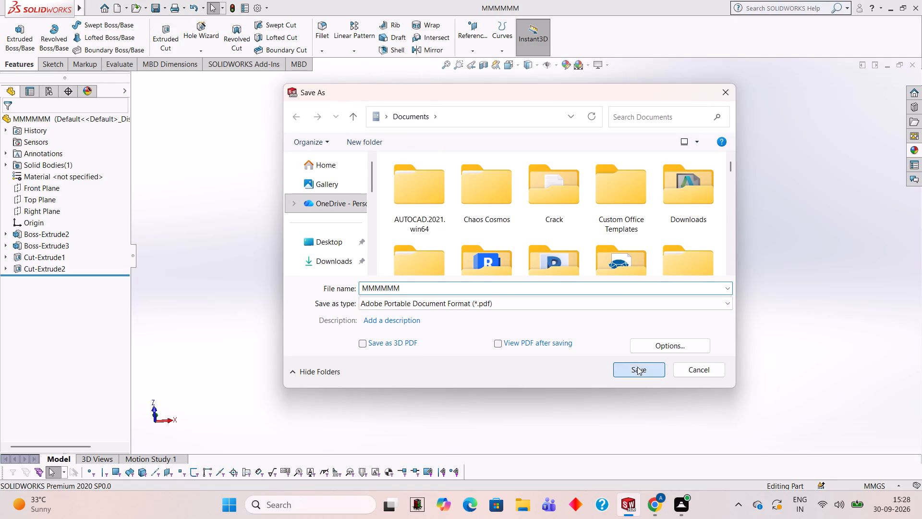